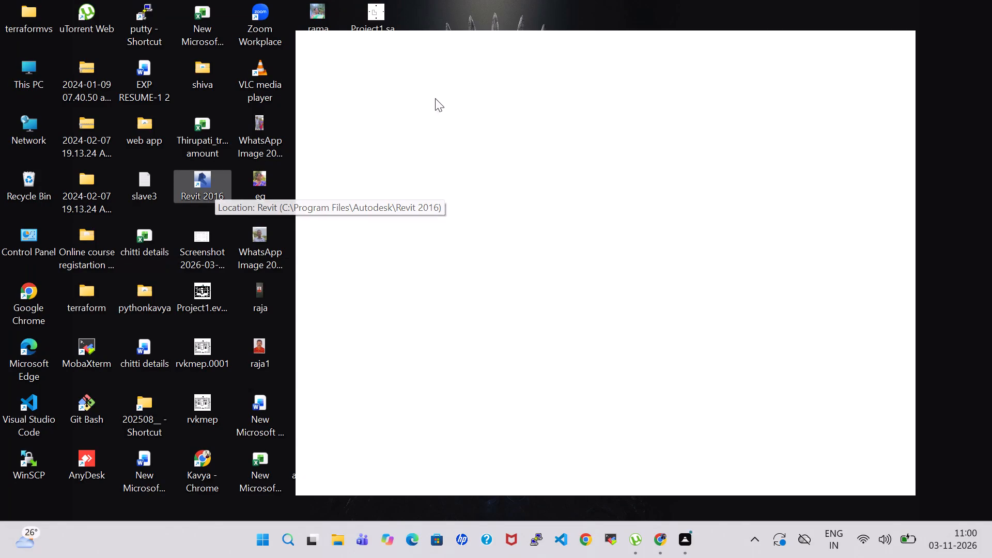
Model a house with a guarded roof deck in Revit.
Launch Revit 2016 and create a new project from the Architectural Template.
double_click(220, 176)
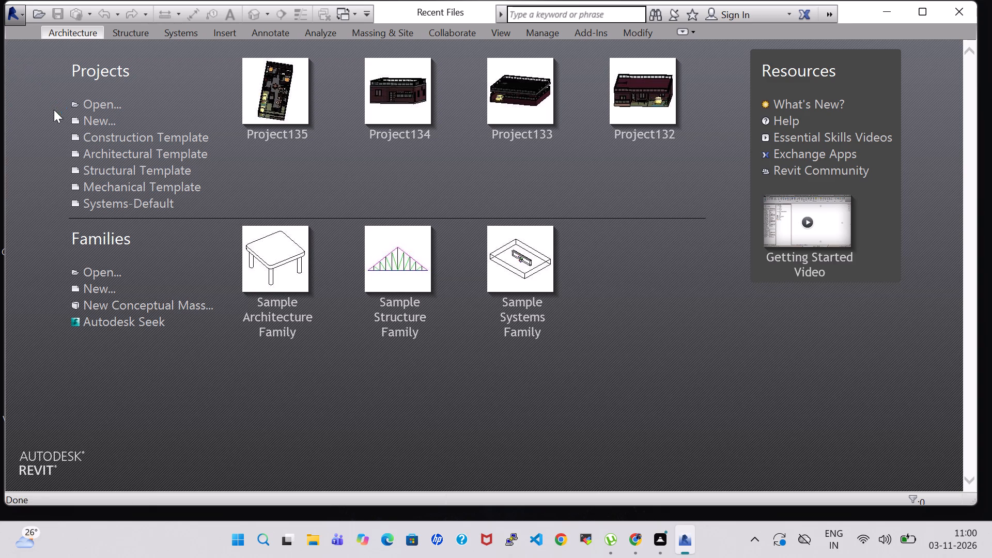
click(88, 118)
click(402, 223)
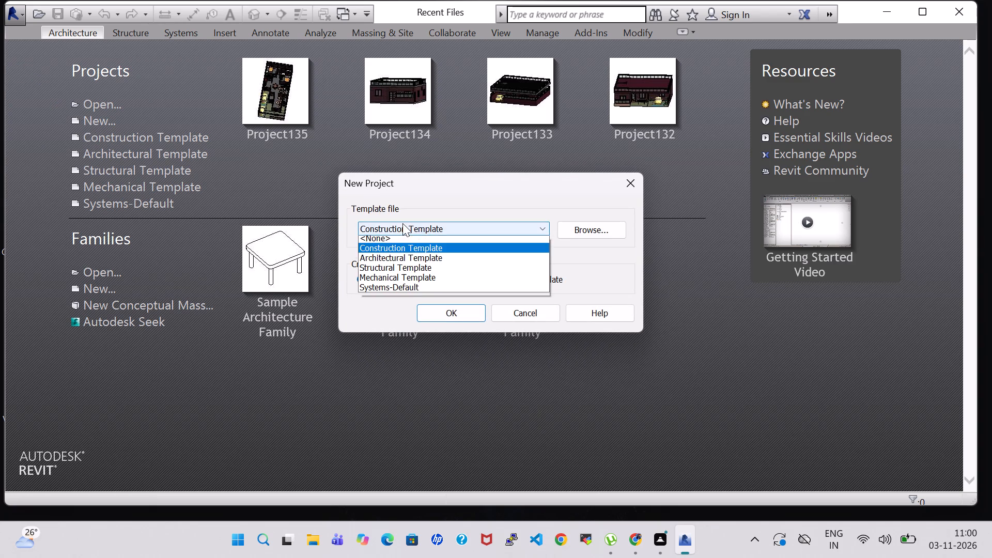
click(399, 260)
click(454, 315)
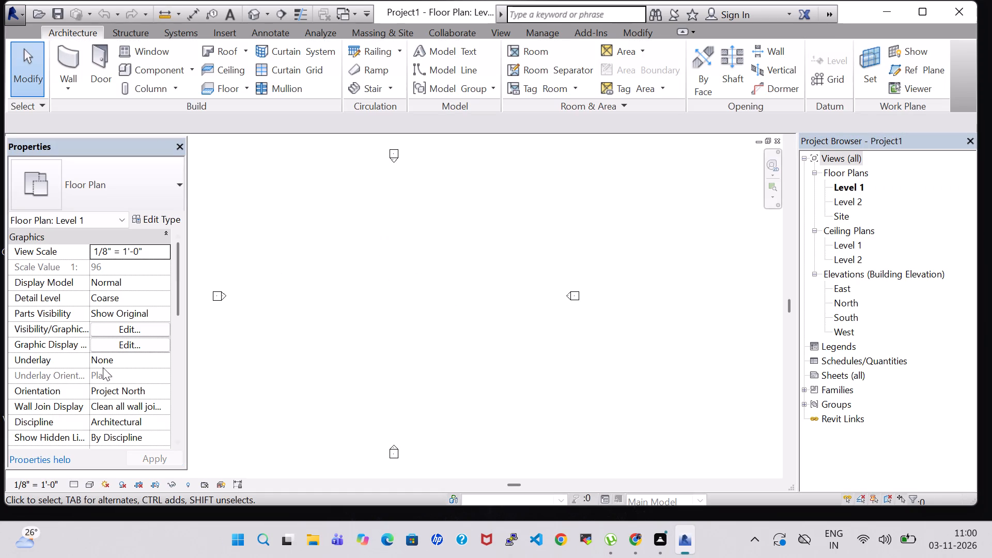
Draw a closed rectangle of Generic - 8" exterior walls on Level 1, 60' by 40', with a 10' unconnected height.
click(79, 52)
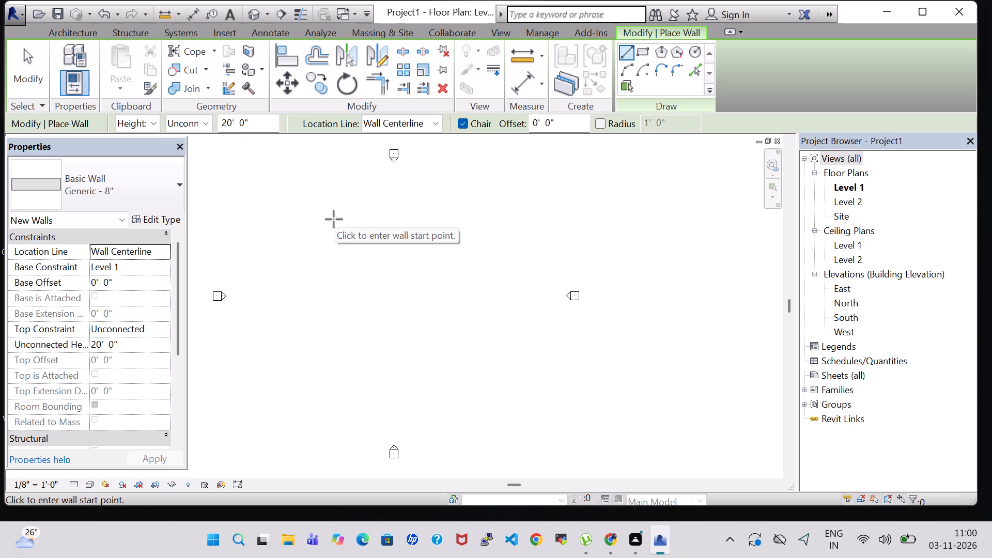
click(226, 125)
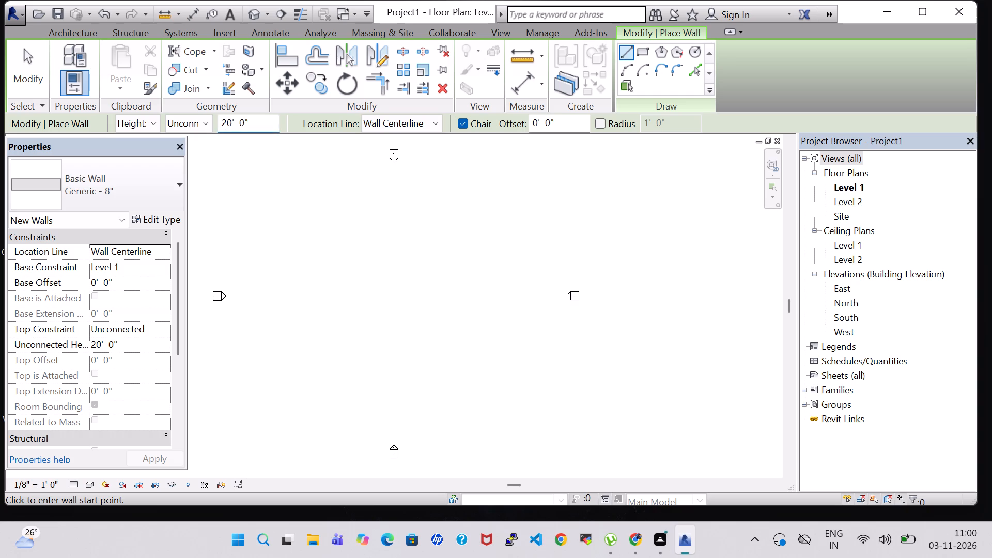
key(BackSpace)
key(1)
key(Return)
key(n)
key(BackSpace)
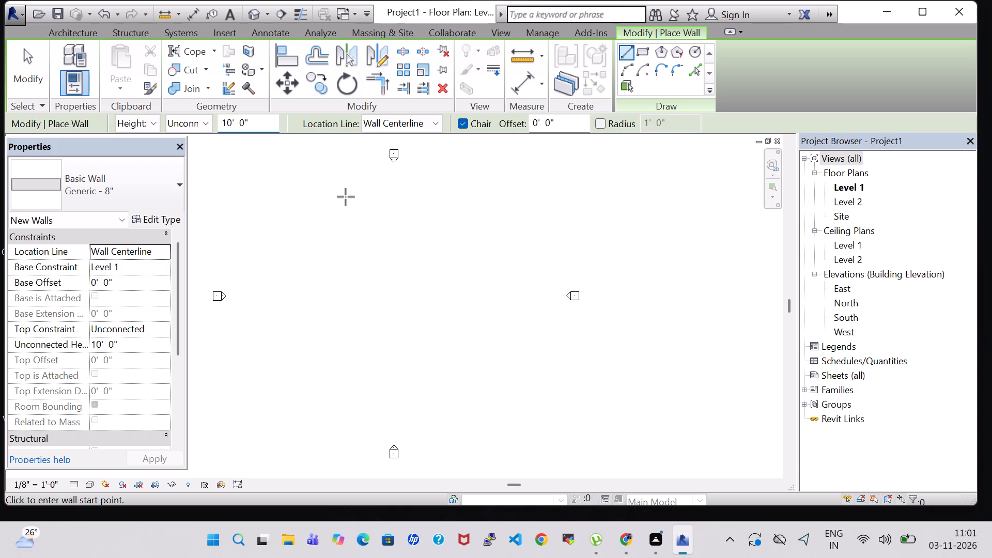
key(Escape)
key(Escape)
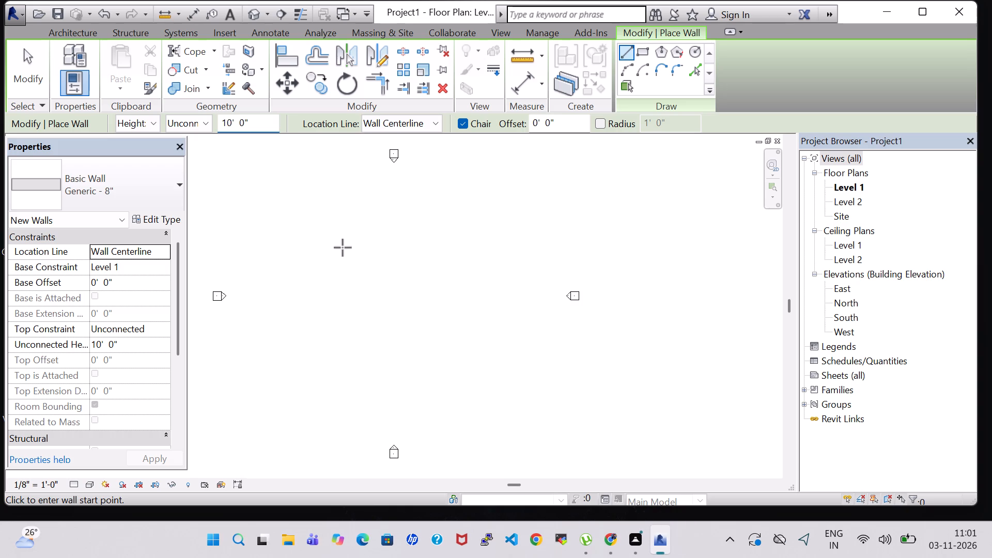
click(329, 221)
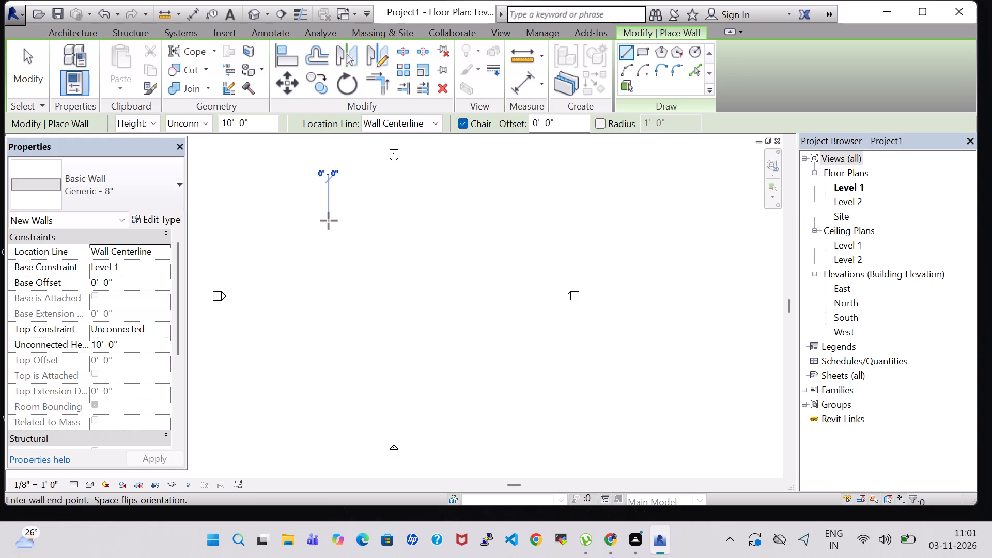
click(455, 224)
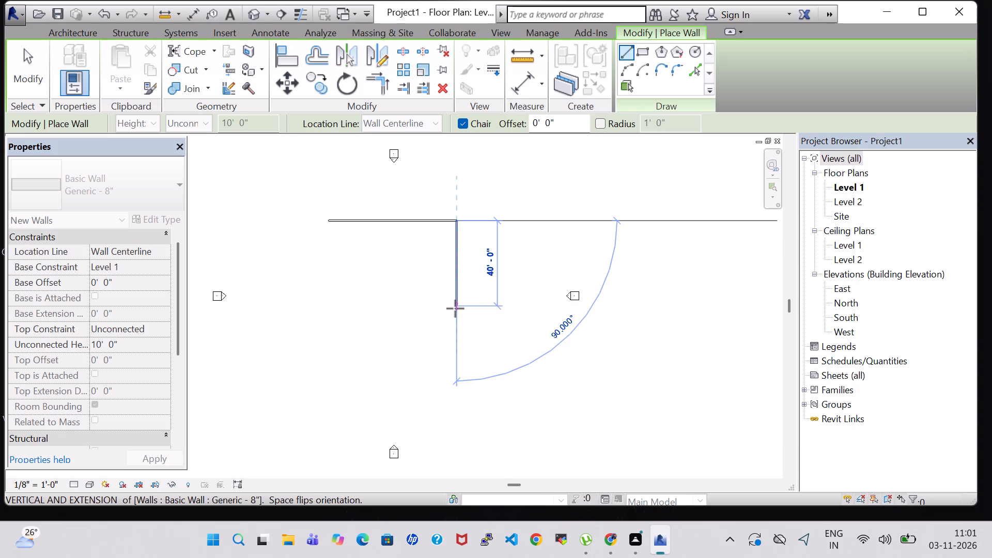
click(455, 308)
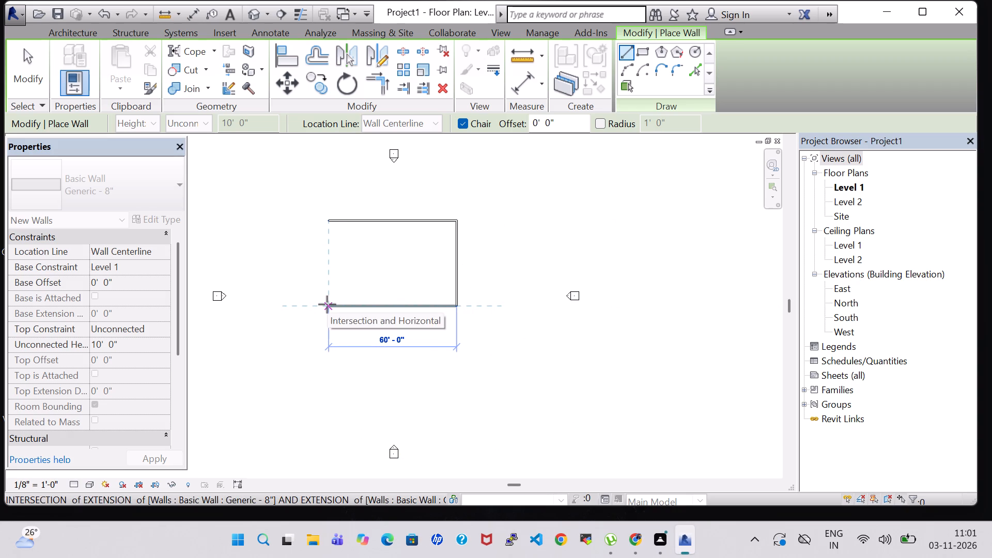
click(328, 304)
click(330, 222)
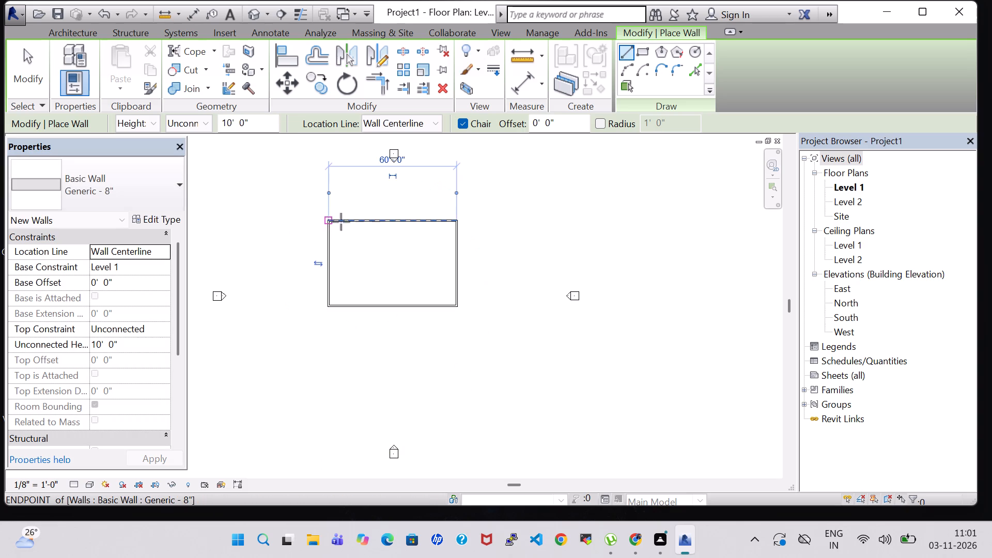
key(Escape)
key(Escape)
Draw a north-south interior wall across the full building depth, about 18' 11" from the west exterior wall.
scroll(391, 251, up, 4)
middle_drag(391, 251, 435, 256)
scroll(435, 256, up, 3)
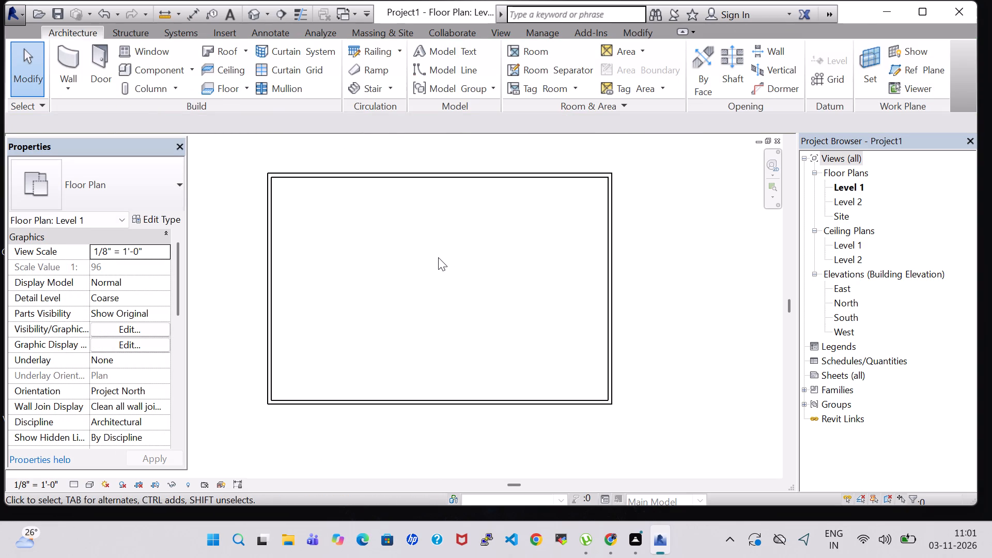
click(81, 49)
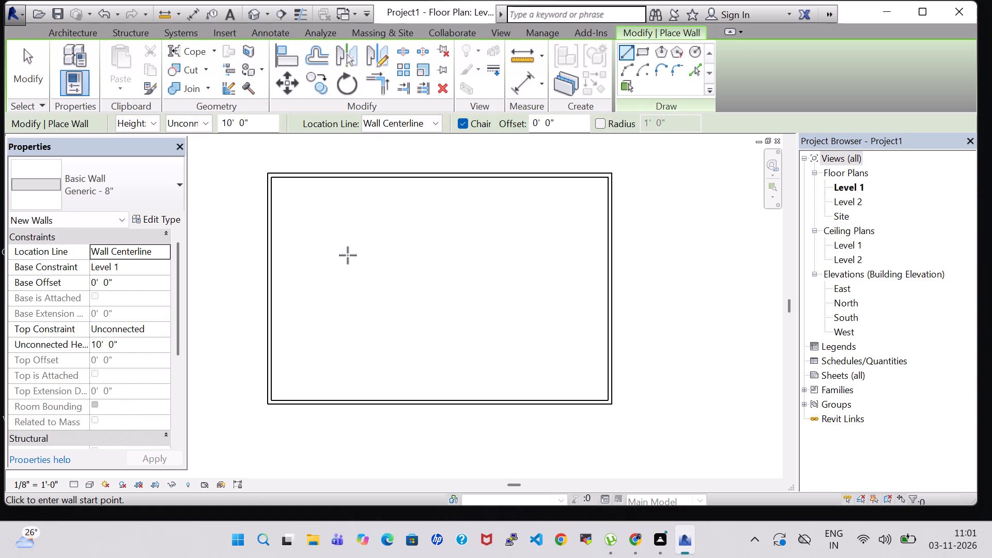
click(377, 180)
click(379, 401)
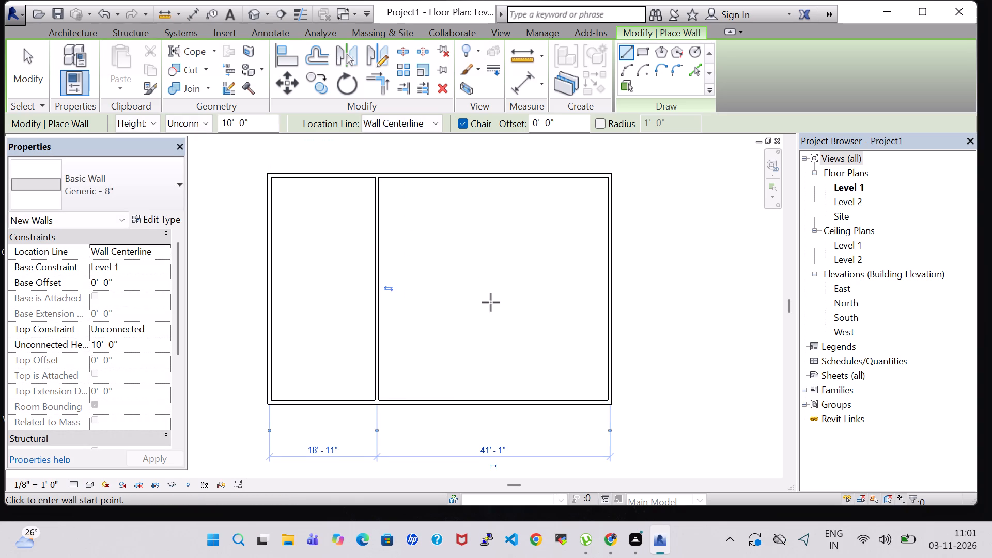
Draw a horizontal wall from the midpoint of the west exterior wall to the north-south interior wall.
click(271, 290)
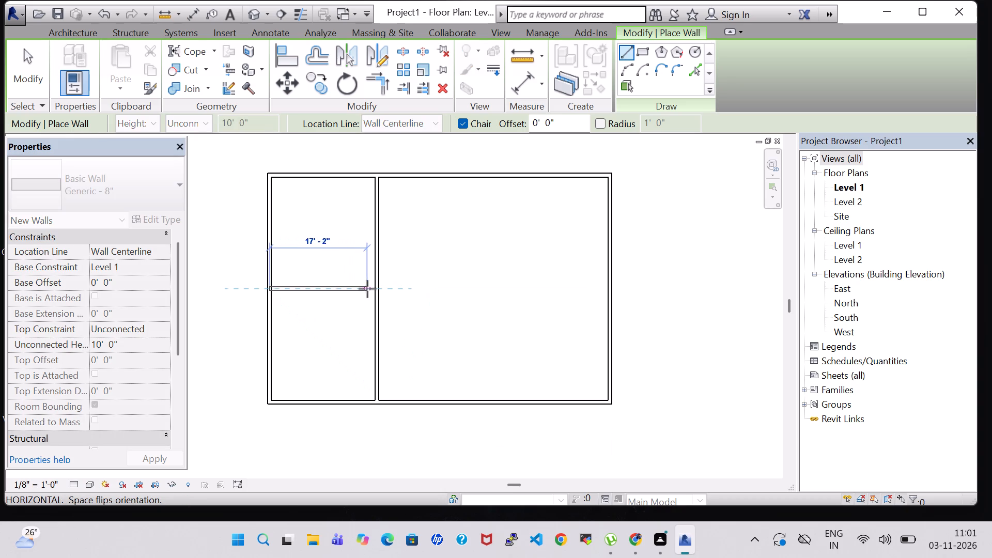
click(374, 289)
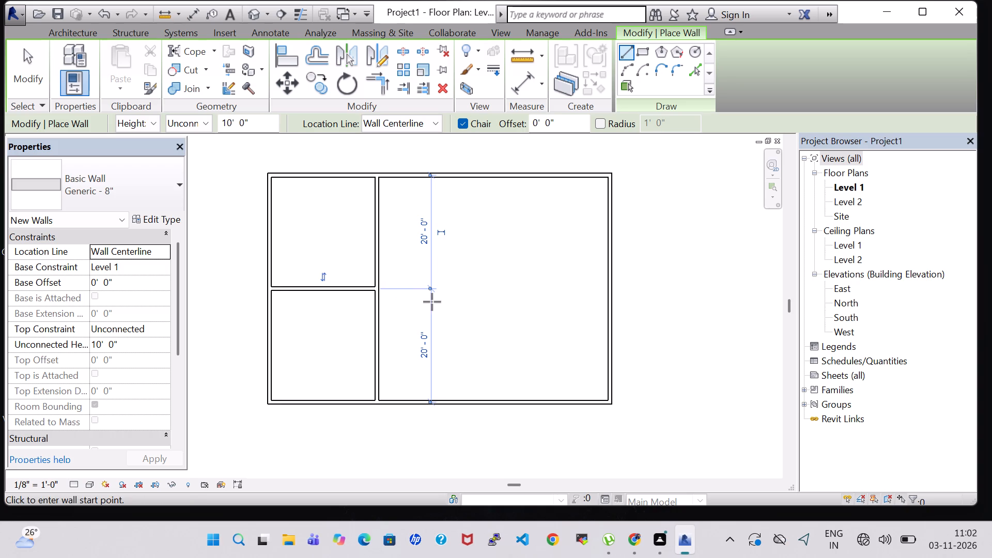
key(Escape)
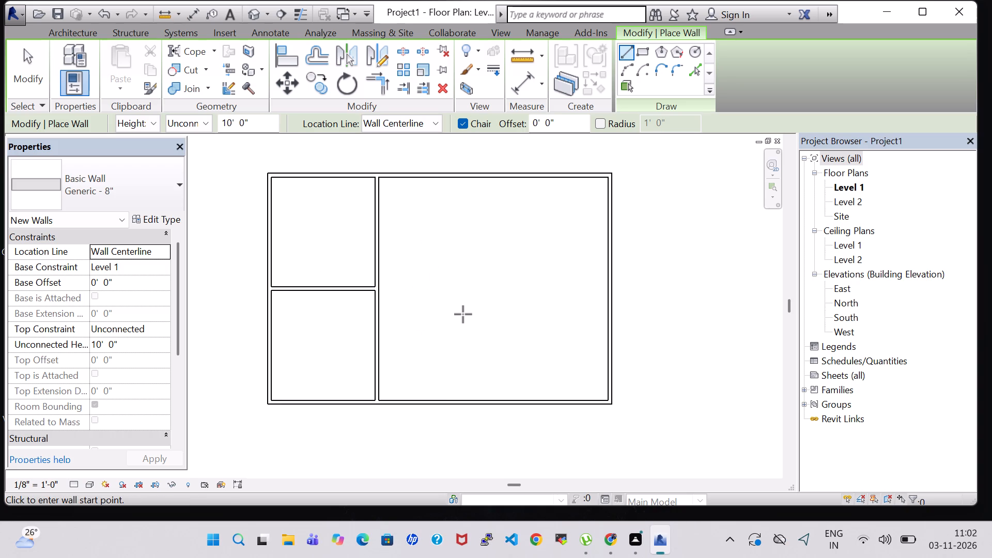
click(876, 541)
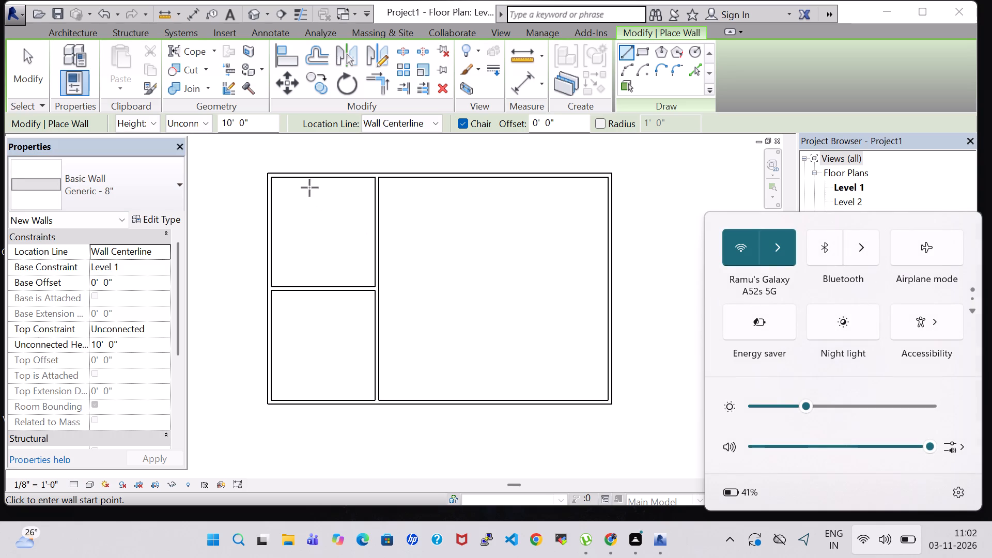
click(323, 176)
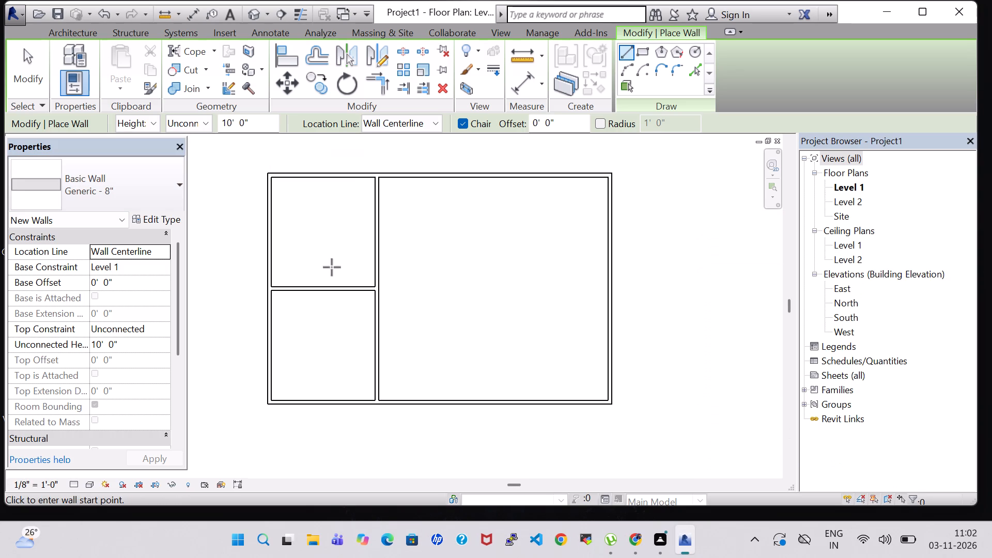
Divide the northwest room with a 20' vertical wall from the north exterior wall to the horizontal partition.
click(334, 176)
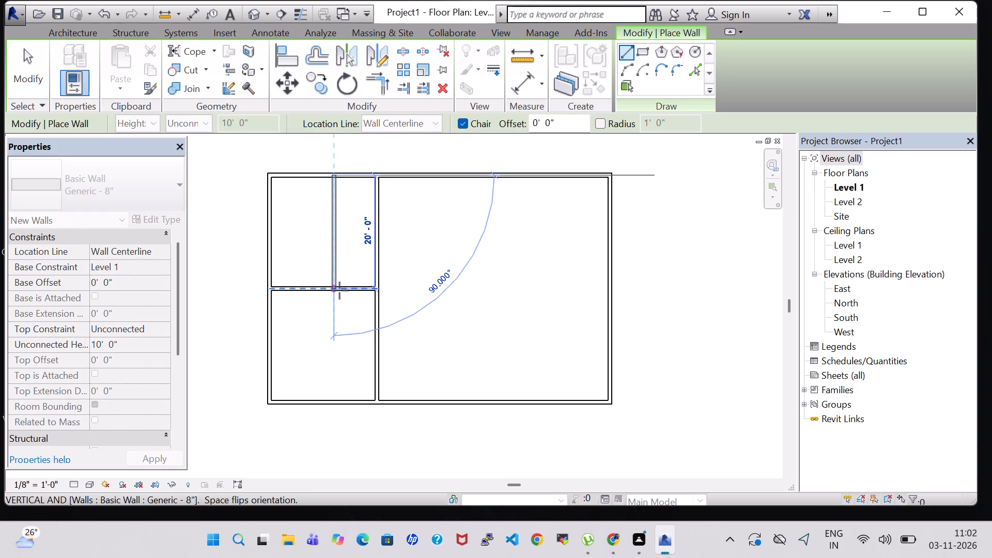
click(339, 290)
key(Escape)
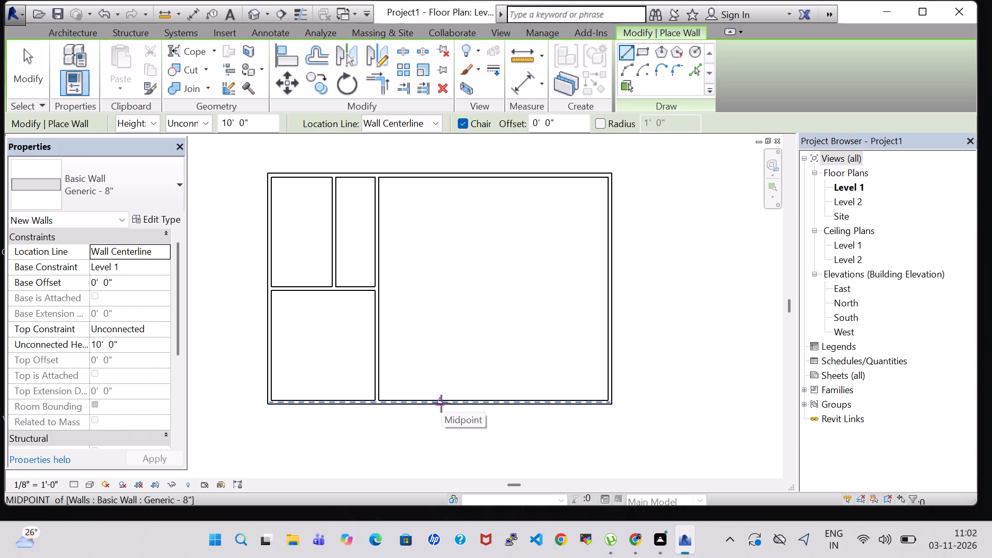
Draw a second full-depth north-south wall about 19' 4" east of the first full-depth partition.
click(487, 177)
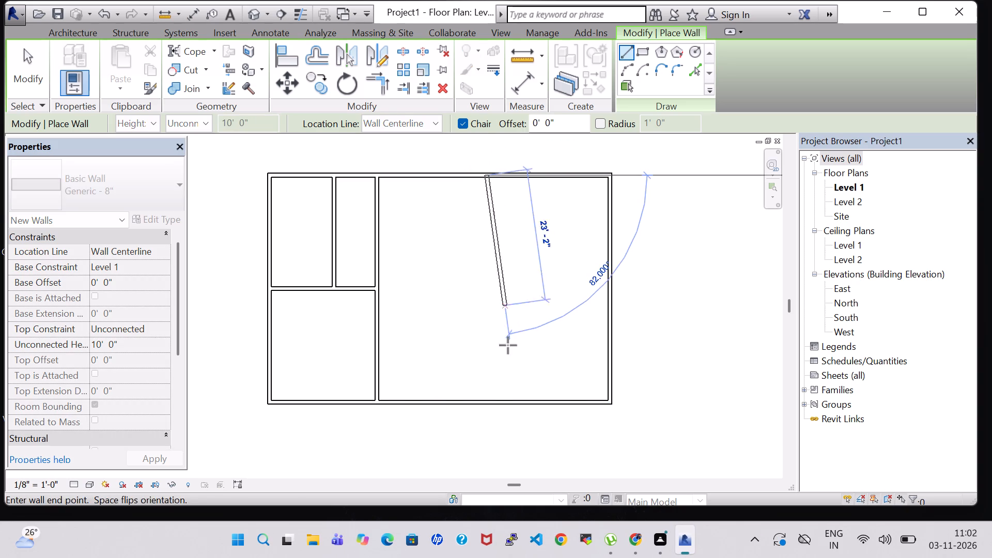
click(483, 406)
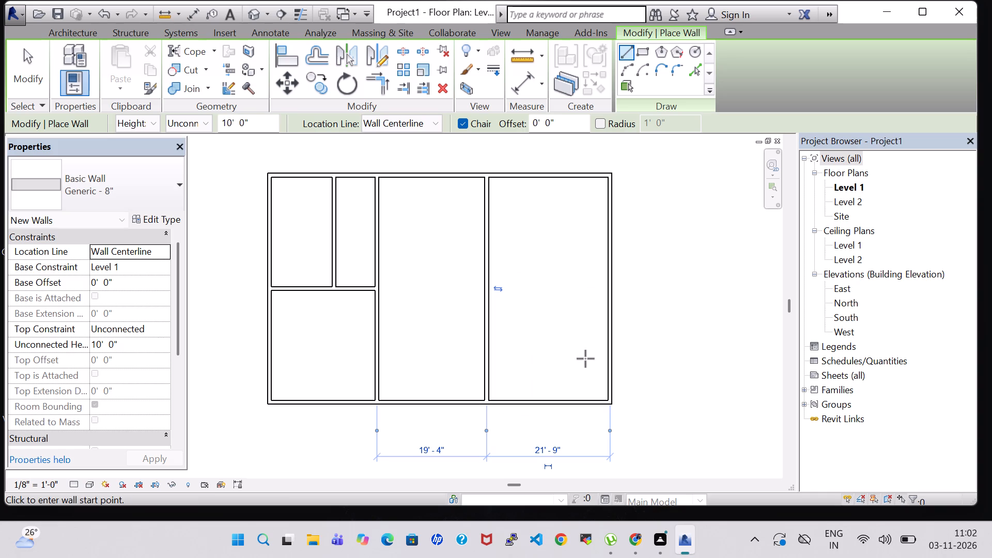
key(Escape)
key(Escape)
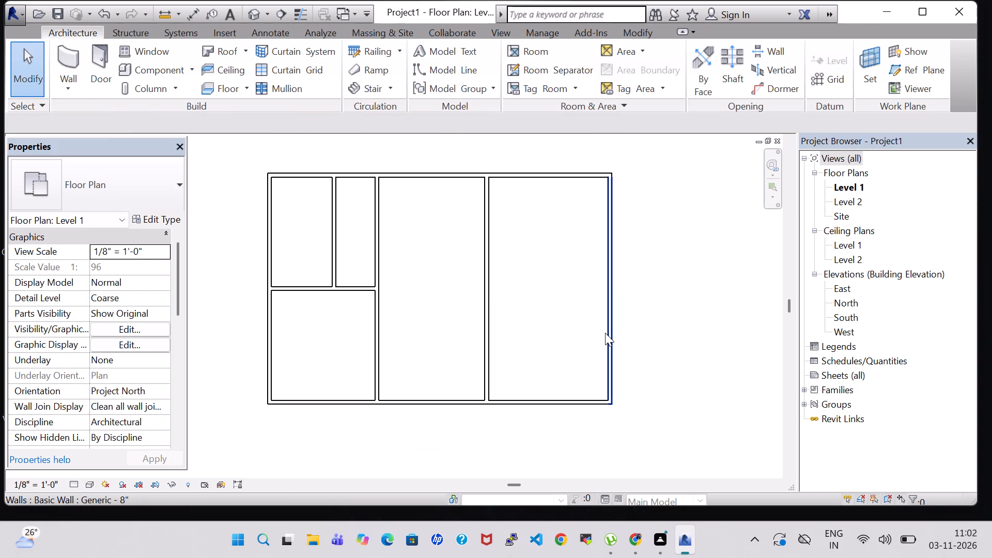
Move the east exterior wall westward until it is 16' 6" from the nearest full-depth partition.
click(605, 333)
key(Left)
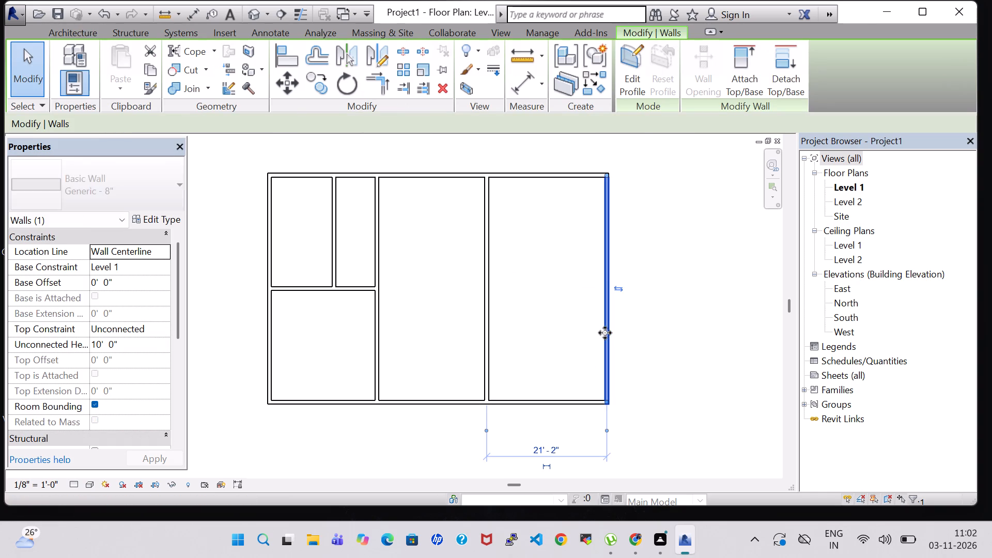
key(Left)
key(Left)
key(Left)
key(Left)
key(Left)
key(Left)
key(Left)
key(Left)
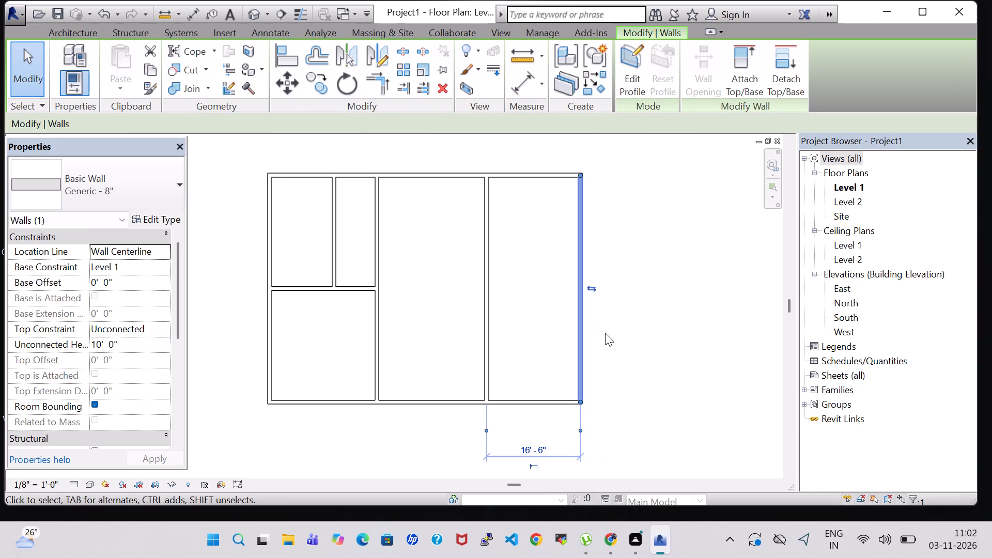
Nudge the eastern full-depth partition six increments west, narrowing the middle bay.
click(493, 318)
key(Left)
key(Left)
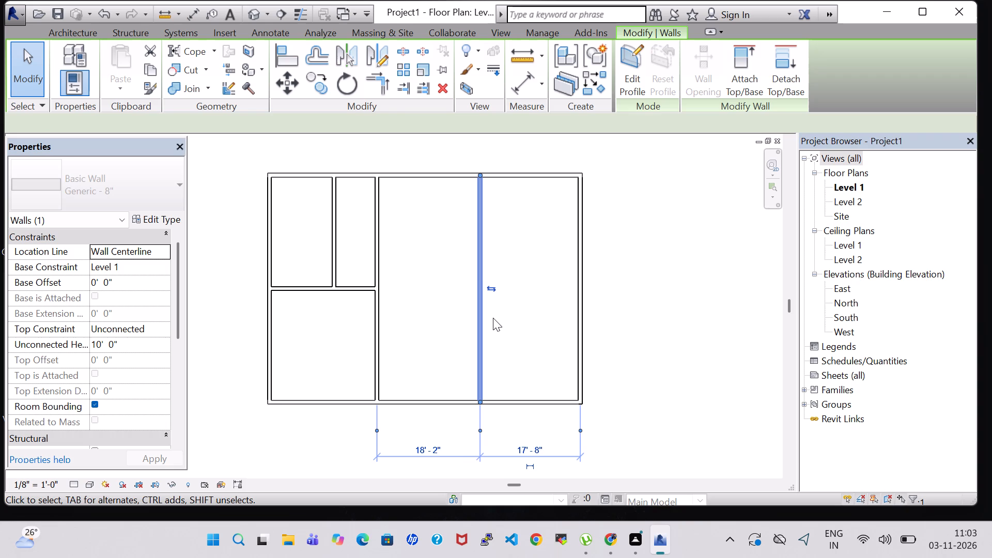
key(Left)
key(Left)
key(Left)
key(Left)
click(595, 311)
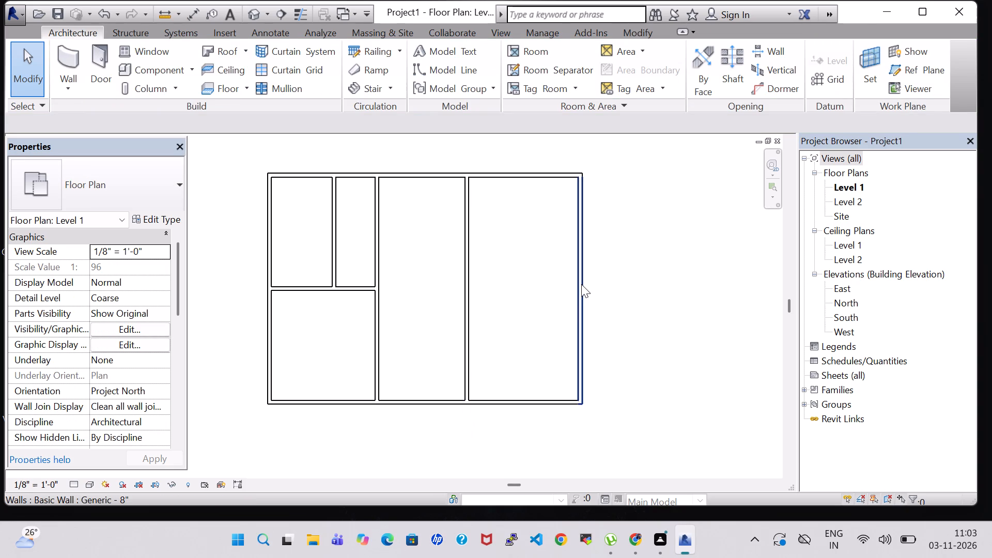
Draw a horizontal wall from the east exterior wall to the western full-depth partition, about 16' 2" below the north wall.
click(62, 52)
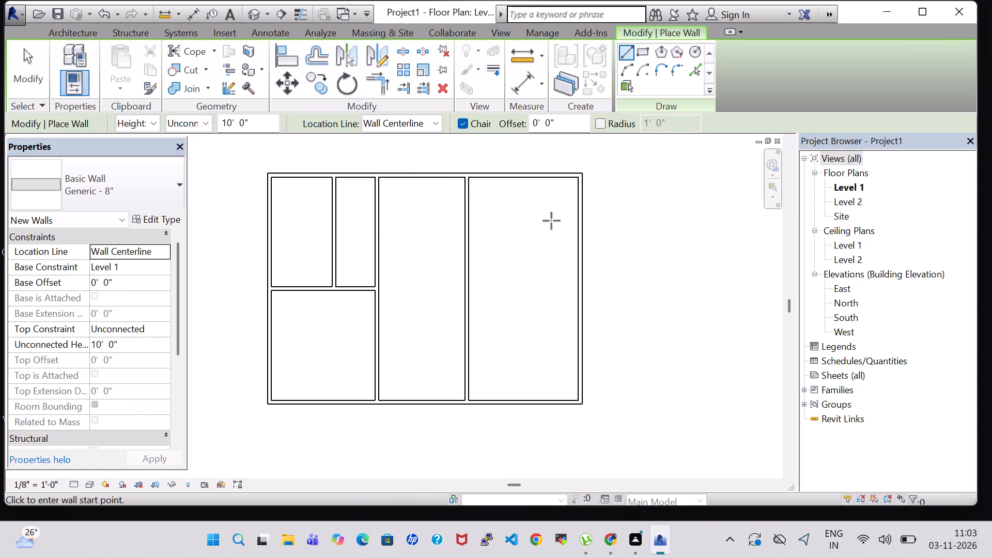
click(582, 267)
click(375, 270)
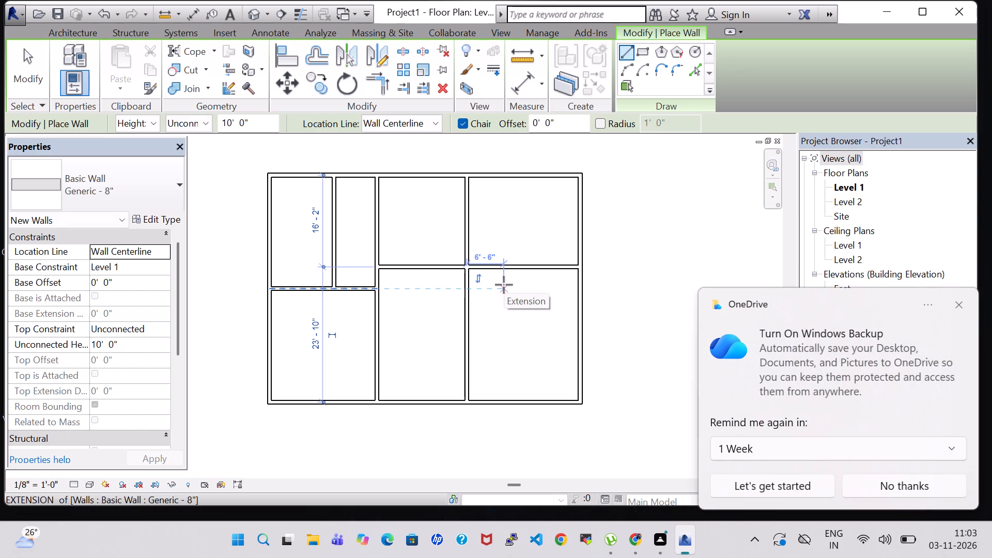
click(960, 304)
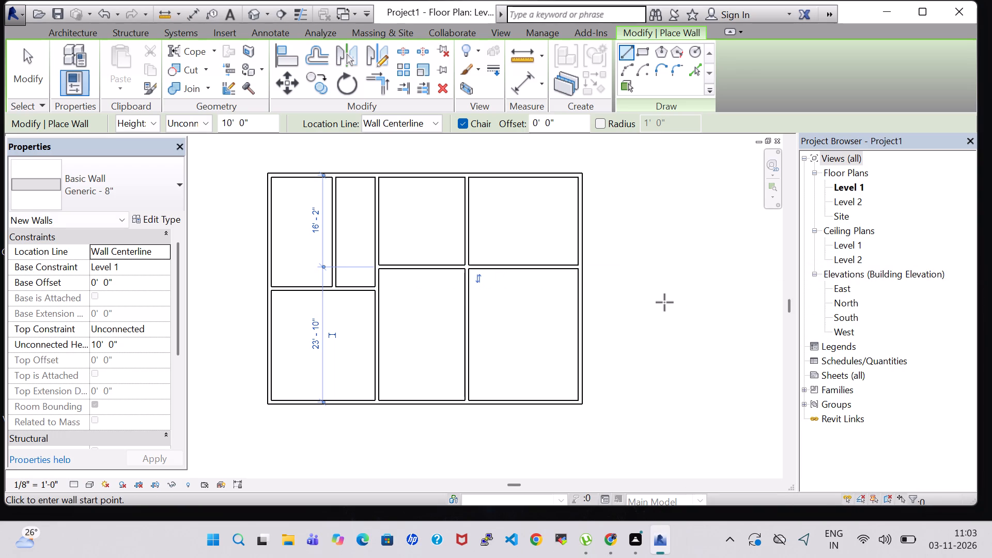
key(Escape)
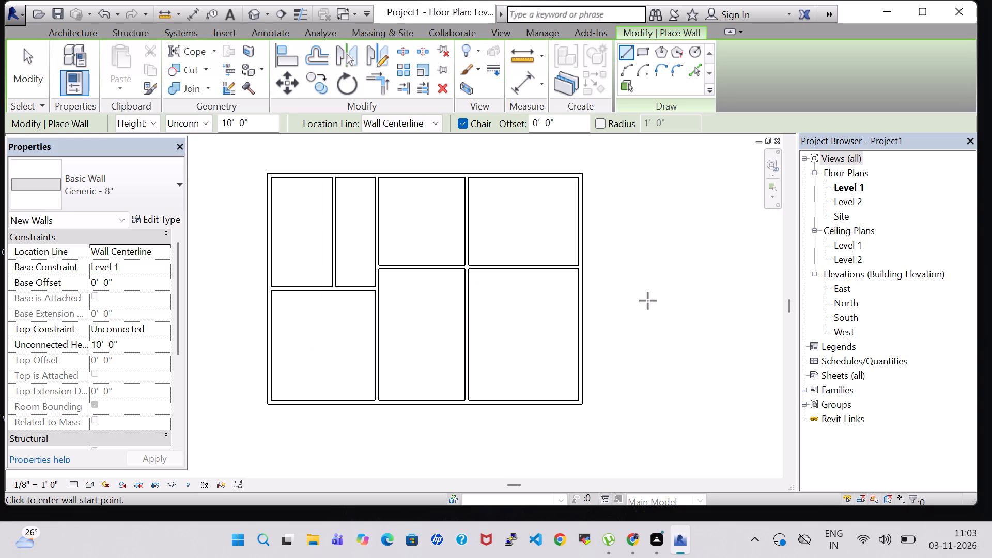
Draw a second horizontal wall from the east exterior wall to the eastern full-depth partition, about 9' 5" south of the existing one.
click(58, 39)
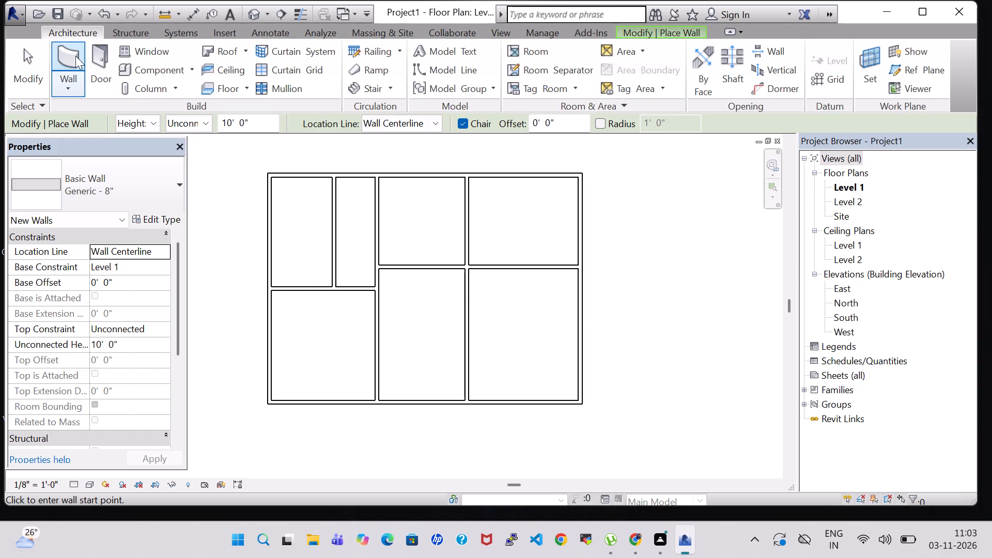
click(74, 53)
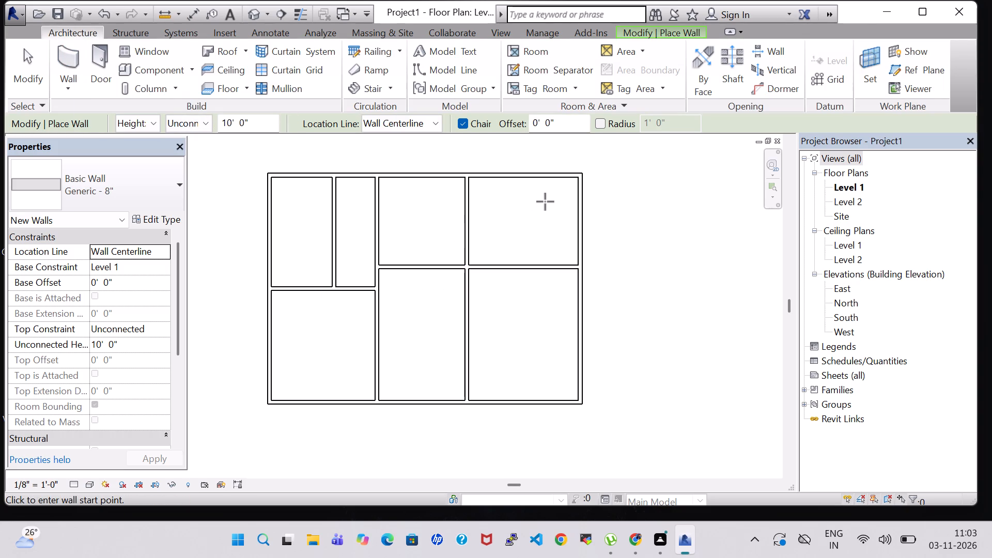
click(580, 320)
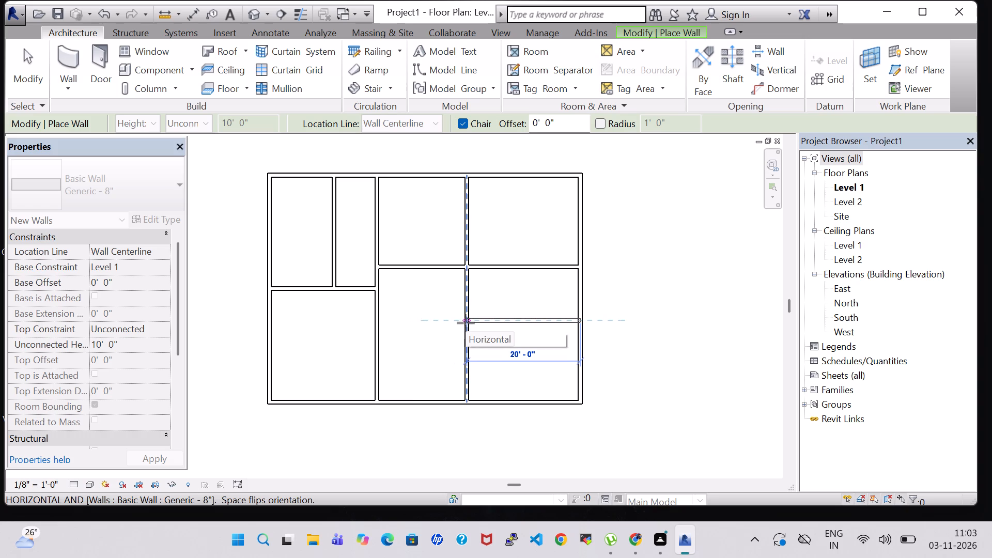
click(466, 323)
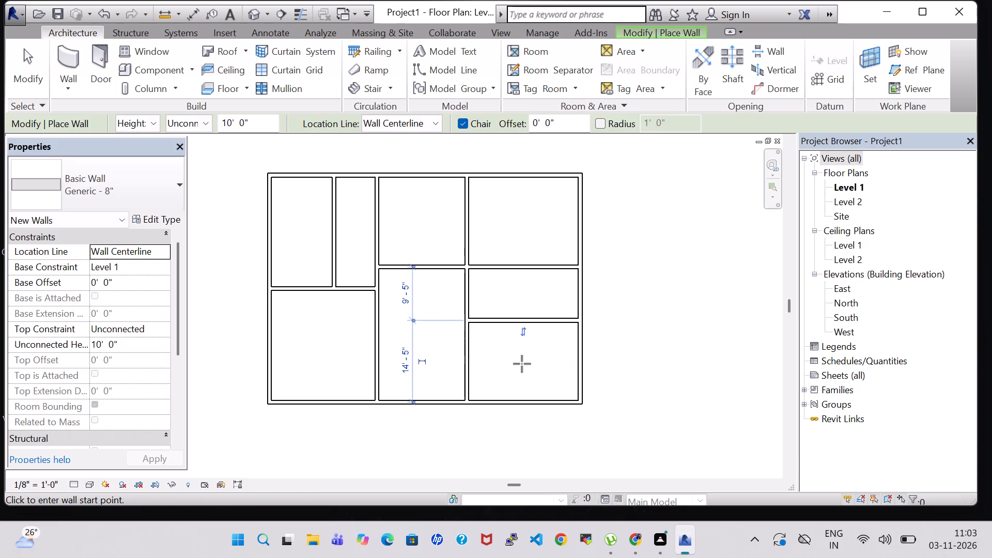
key(Escape)
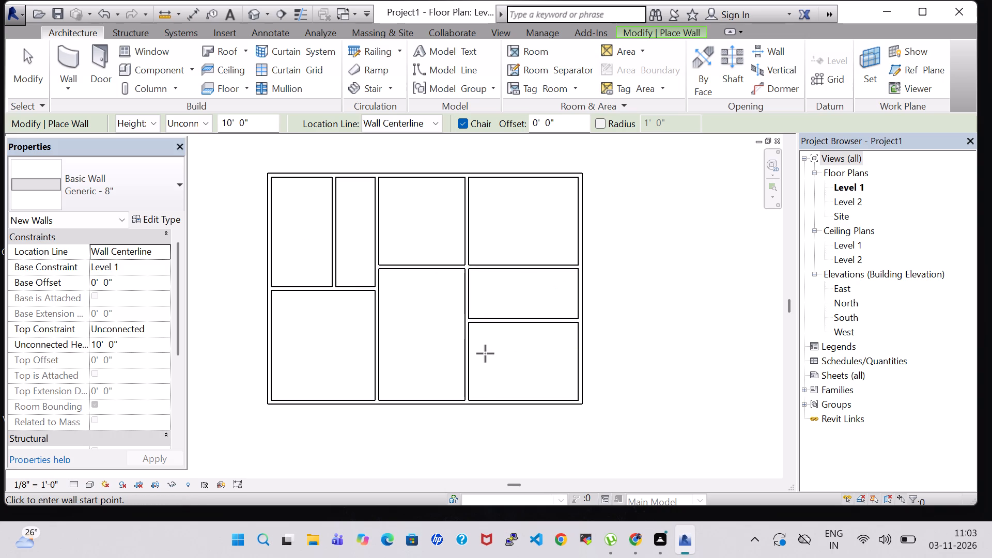
scroll(485, 353, up, 1)
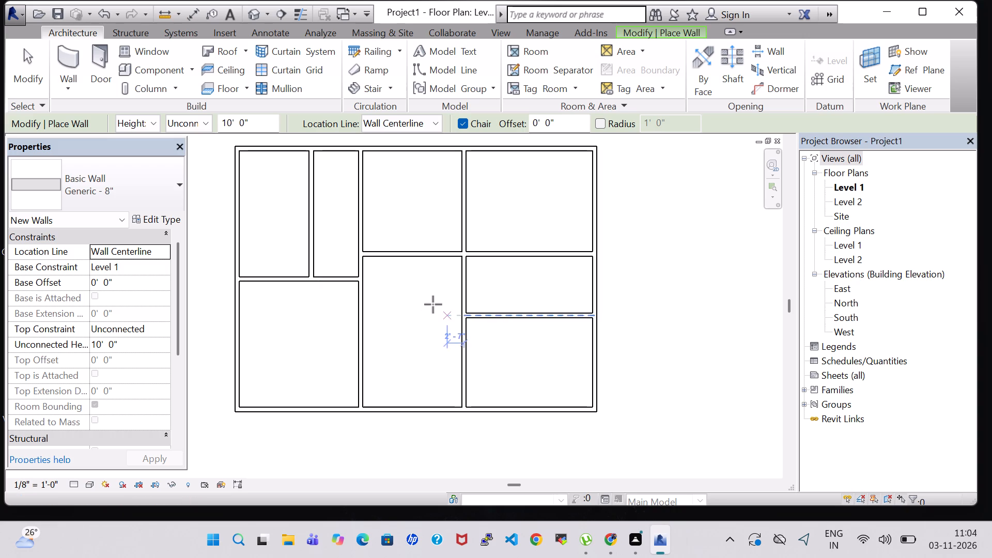
middle_drag(444, 312, 498, 331)
middle_click(498, 337)
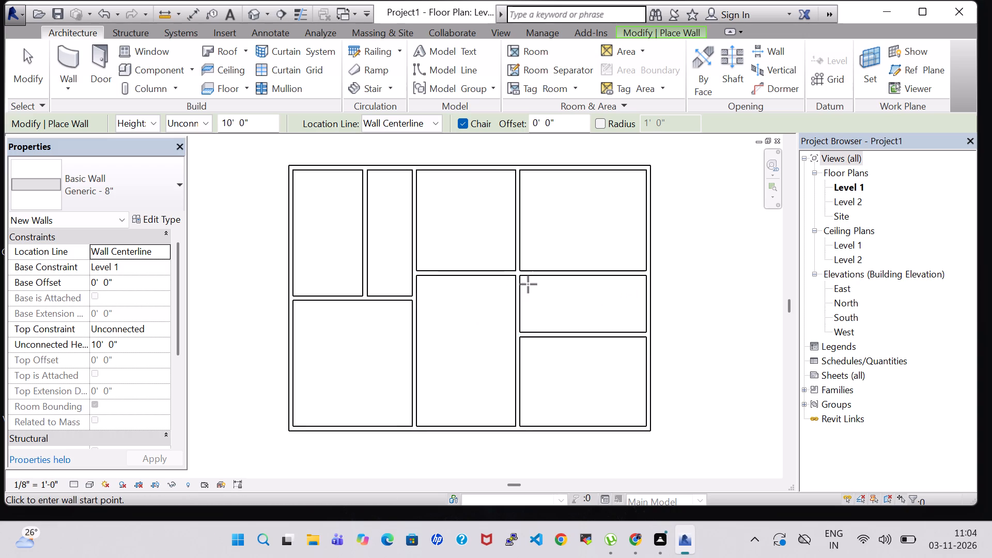
key(Escape)
key(Escape)
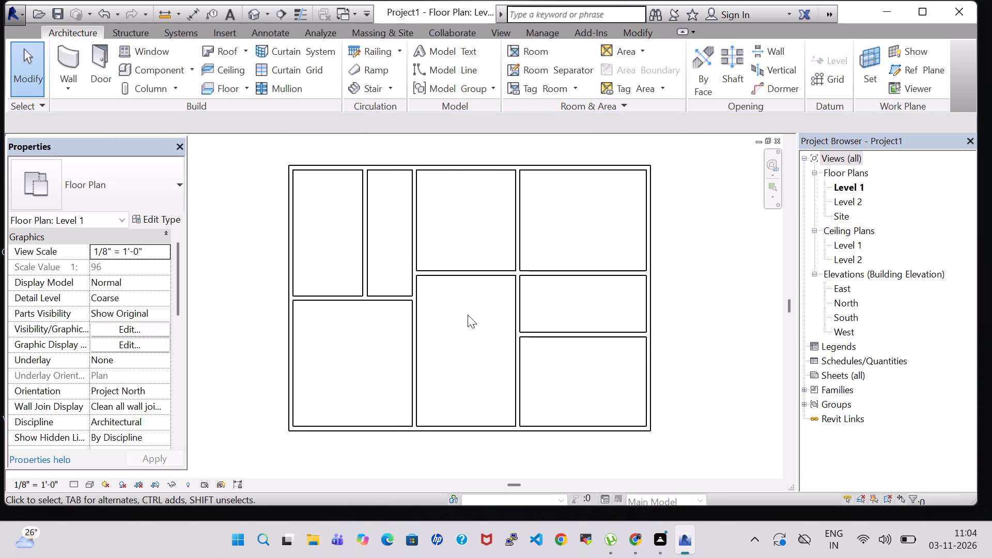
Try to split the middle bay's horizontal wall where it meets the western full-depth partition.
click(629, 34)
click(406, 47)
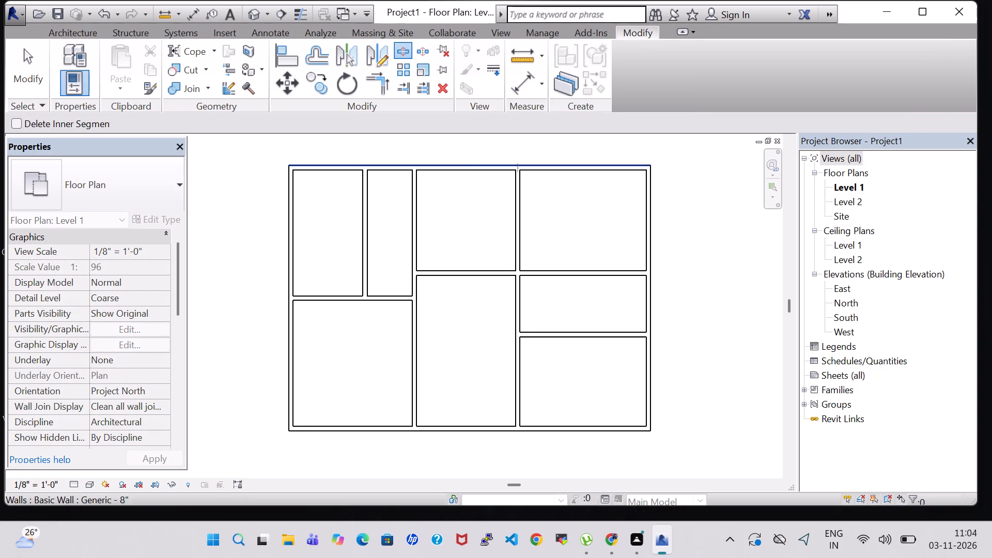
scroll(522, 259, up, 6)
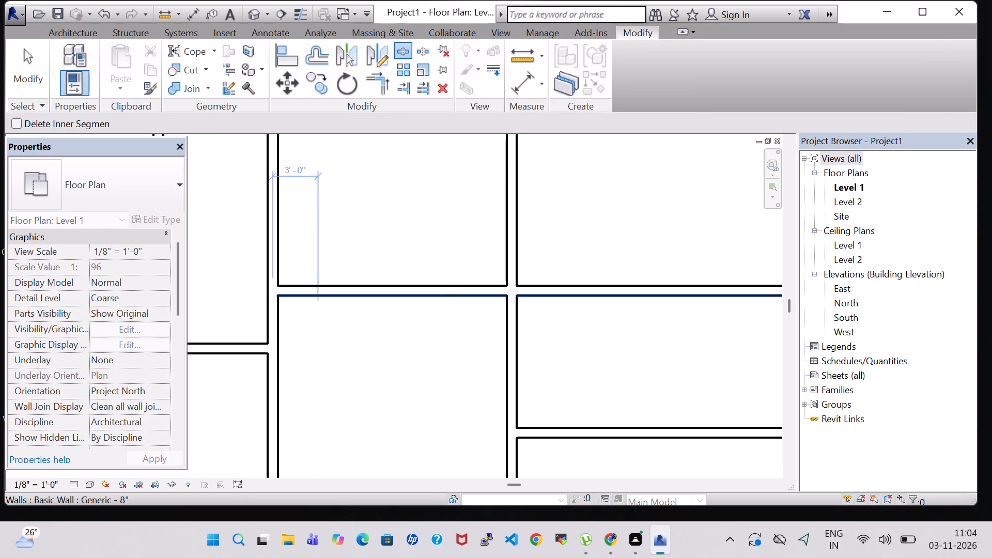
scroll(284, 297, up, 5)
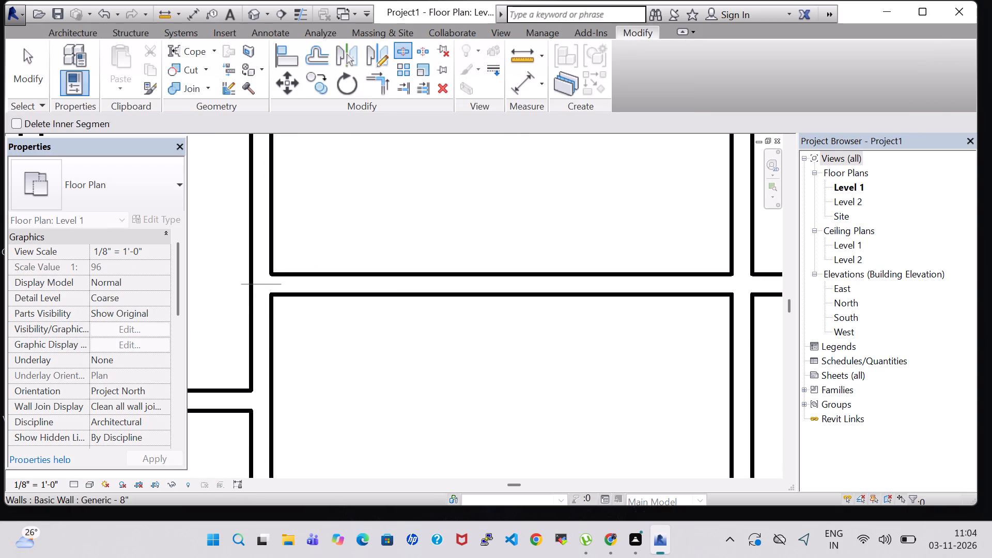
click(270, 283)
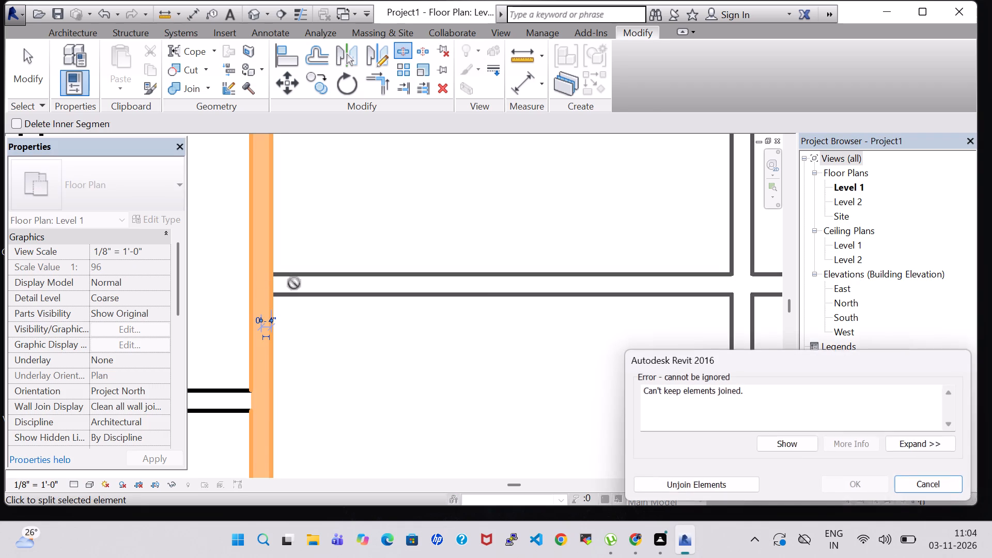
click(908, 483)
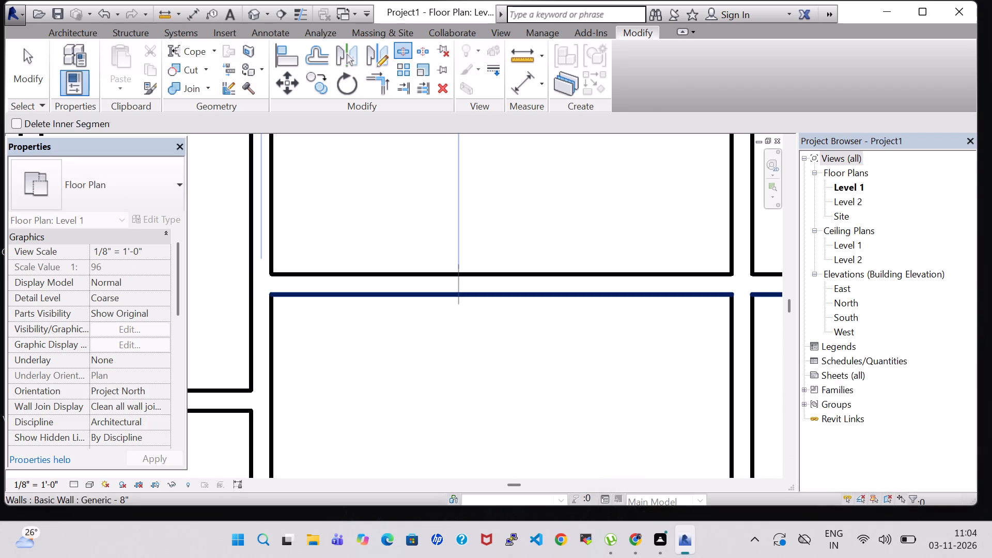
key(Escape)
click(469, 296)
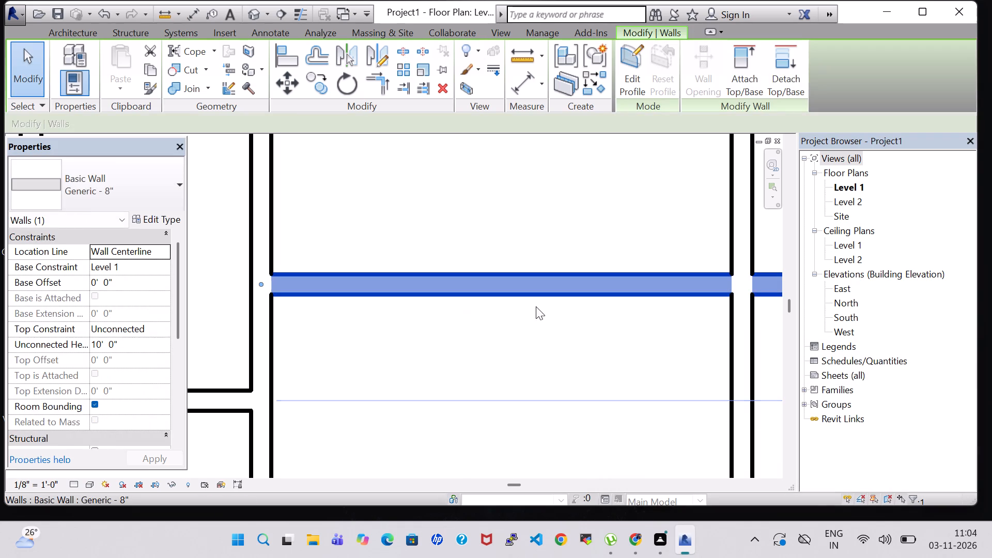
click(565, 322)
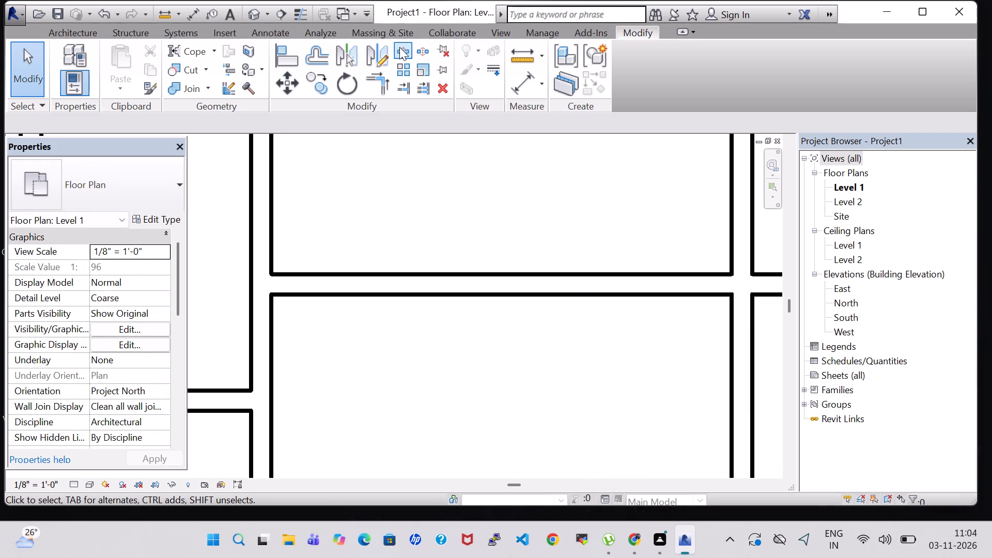
Split the upper horizontal wall at the eastern full-depth partition and delete its middle-bay segment.
click(399, 47)
scroll(779, 319, up, 4)
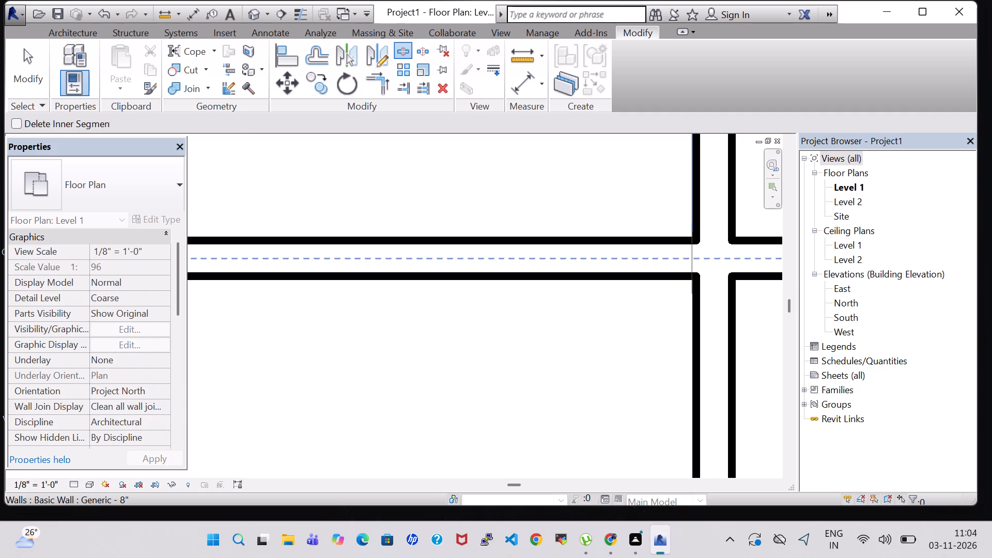
click(694, 256)
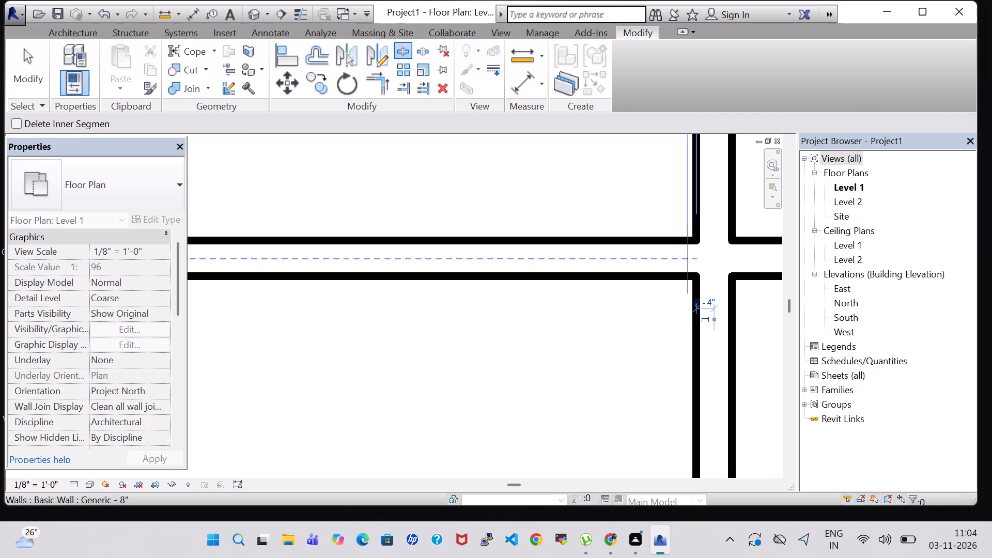
key(Escape)
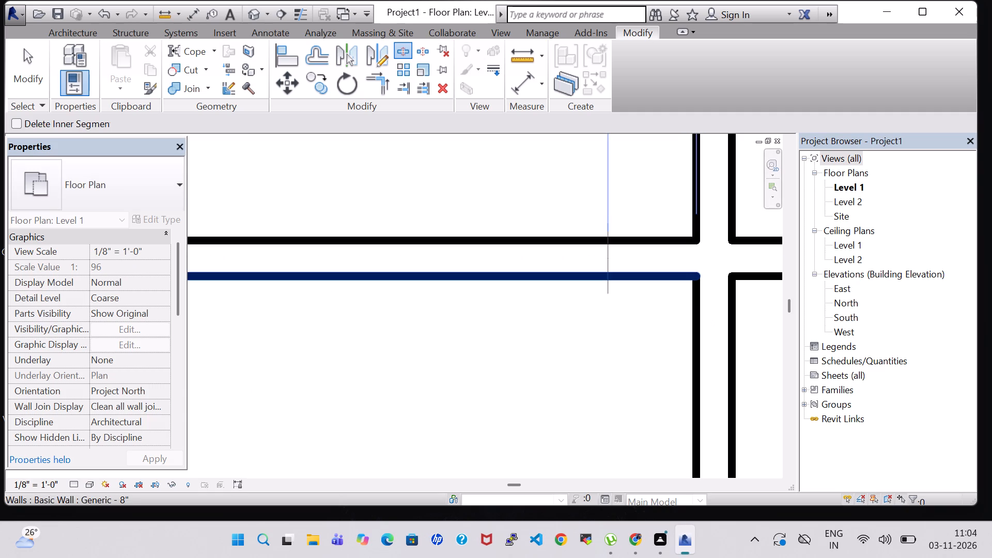
key(Escape)
click(608, 278)
key(Delete)
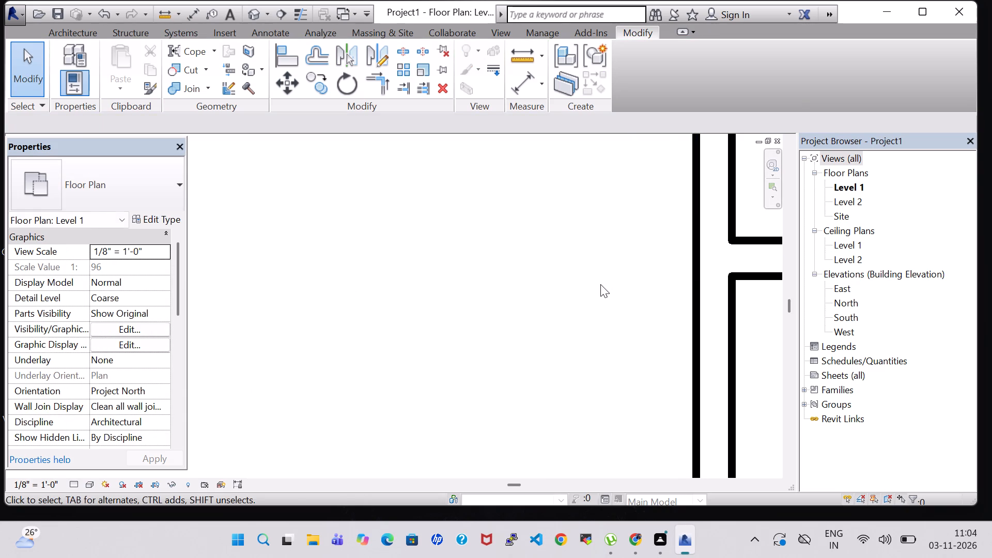
Split the eastern full-depth partition just below the east bay's upper horizontal wall.
scroll(600, 286, down, 3)
scroll(545, 281, down, 4)
scroll(471, 291, down, 3)
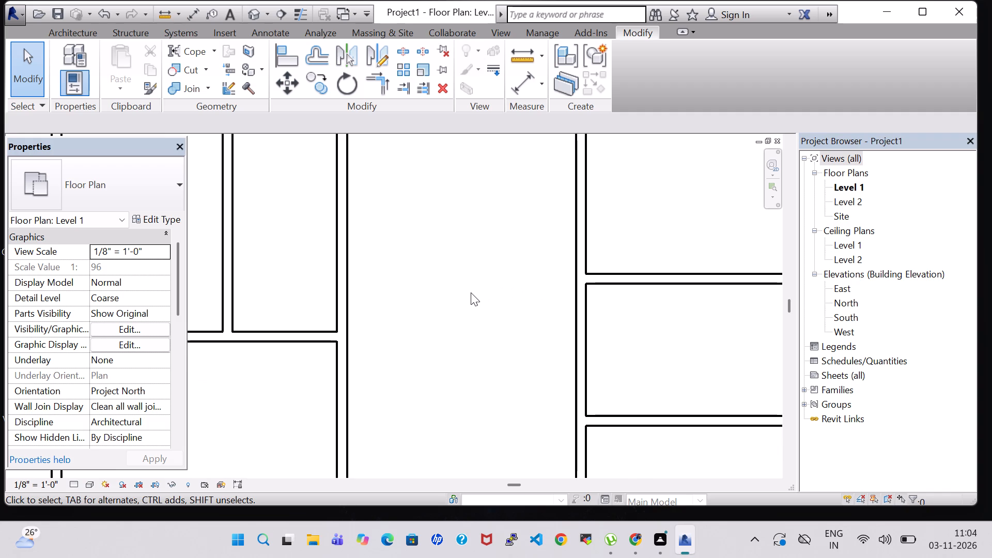
scroll(471, 292, down, 3)
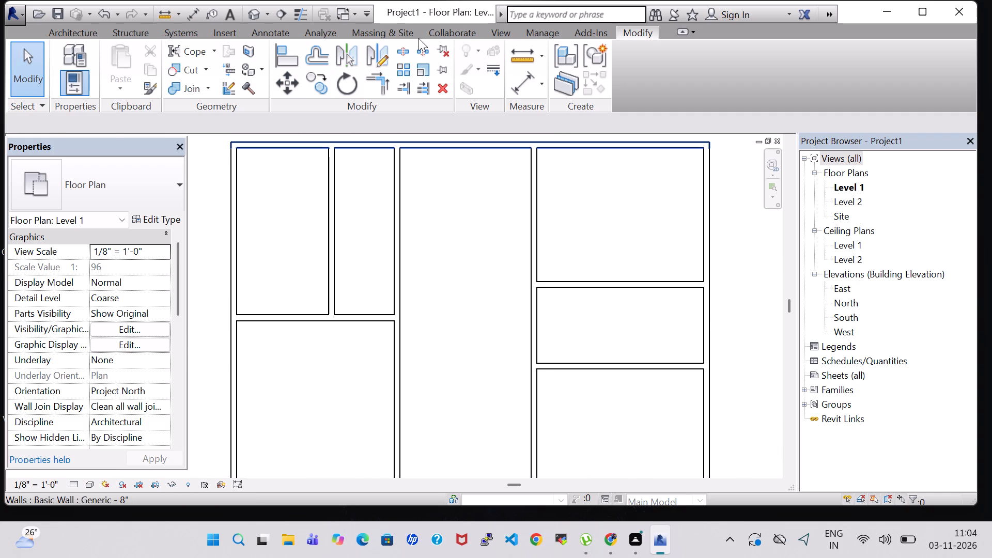
click(404, 48)
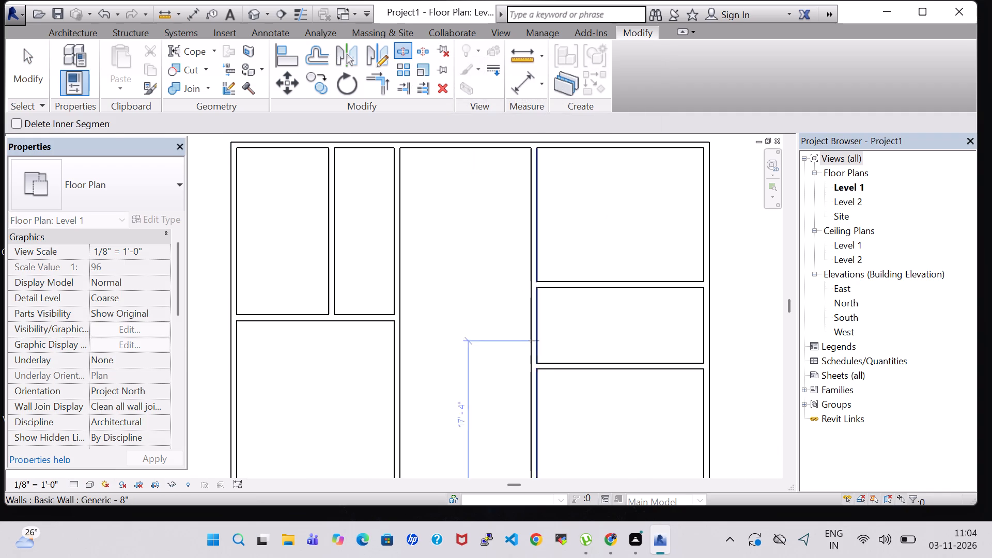
scroll(541, 340, up, 6)
scroll(529, 219, up, 6)
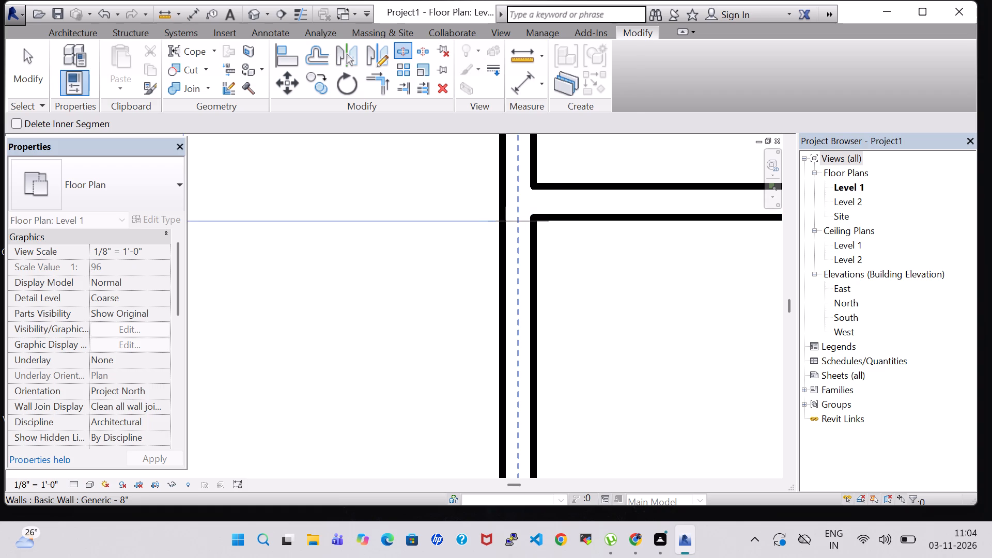
click(517, 220)
Split the eastern partition at the upper face of the lower horizontal wall and delete the segment between the two horizontal walls.
scroll(551, 346, down, 4)
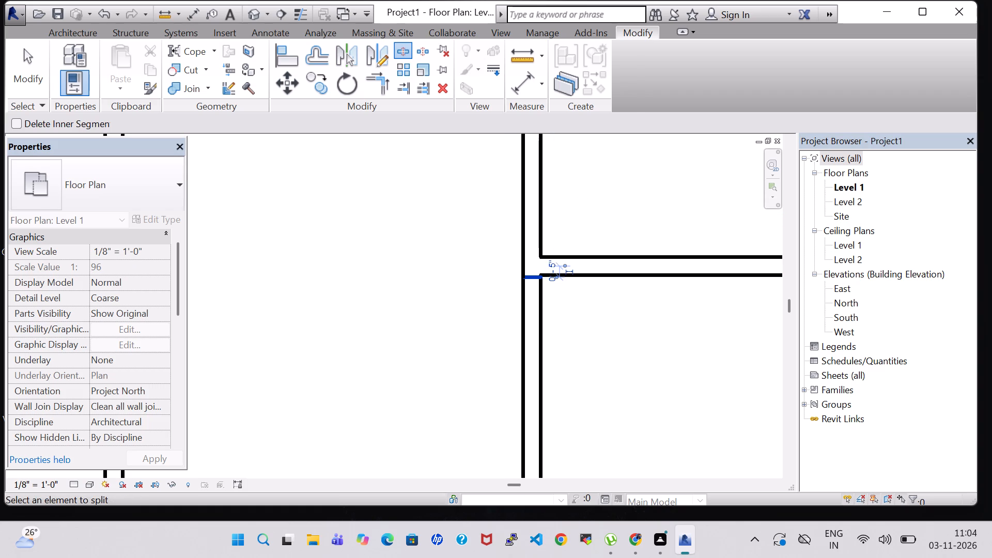
middle_click(586, 436)
middle_click(586, 436)
middle_click(577, 374)
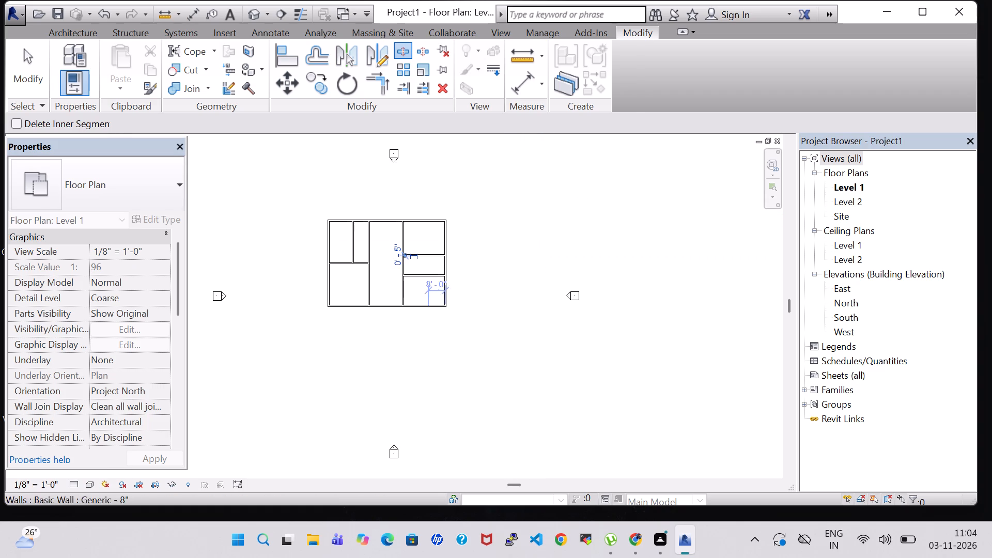
scroll(422, 283, up, 14)
middle_drag(395, 310, 597, 354)
scroll(536, 243, up, 9)
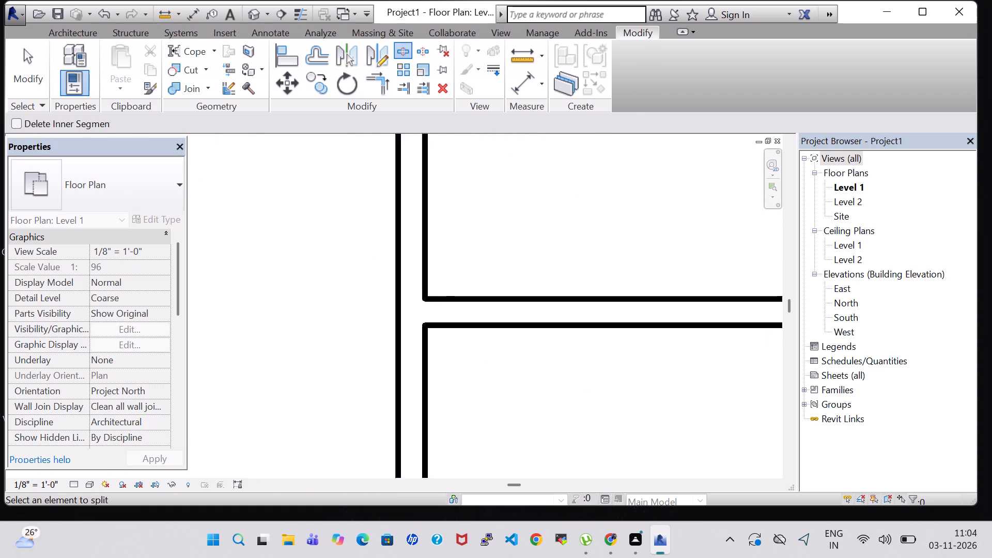
scroll(534, 252, up, 2)
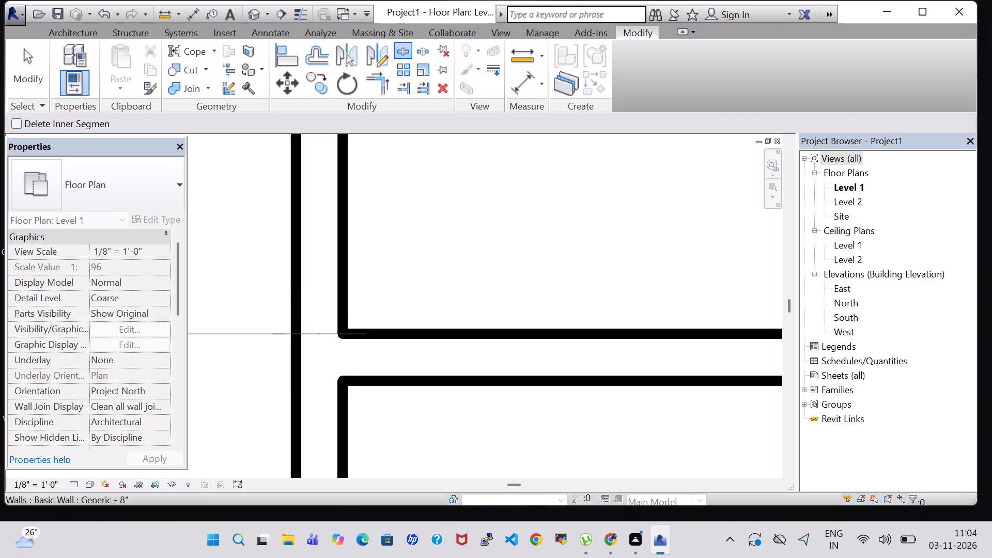
click(346, 332)
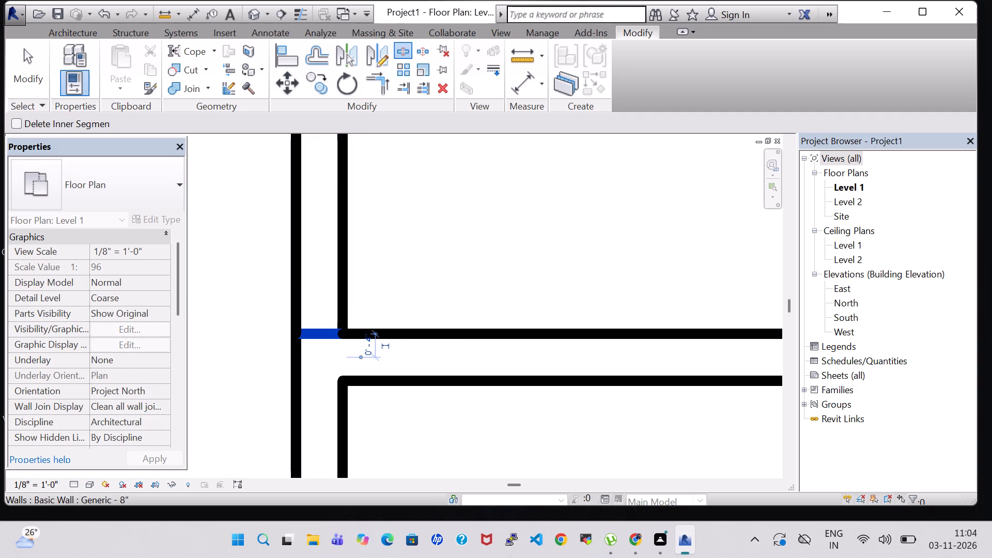
key(Escape)
key(Escape)
click(340, 291)
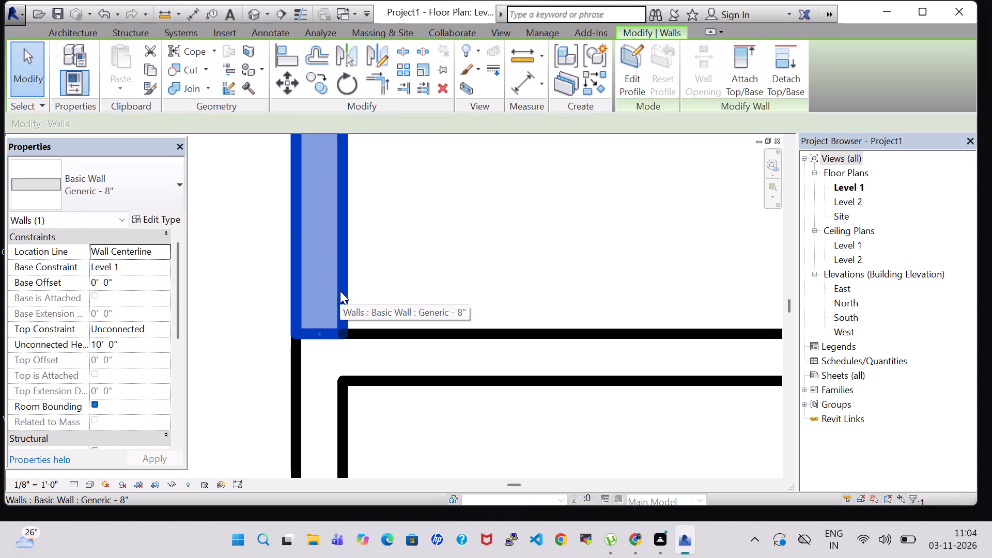
key(Delete)
Nudge the east bay's upper horizontal wall one increment south, flush with the cut end of the partition.
scroll(340, 291, down, 13)
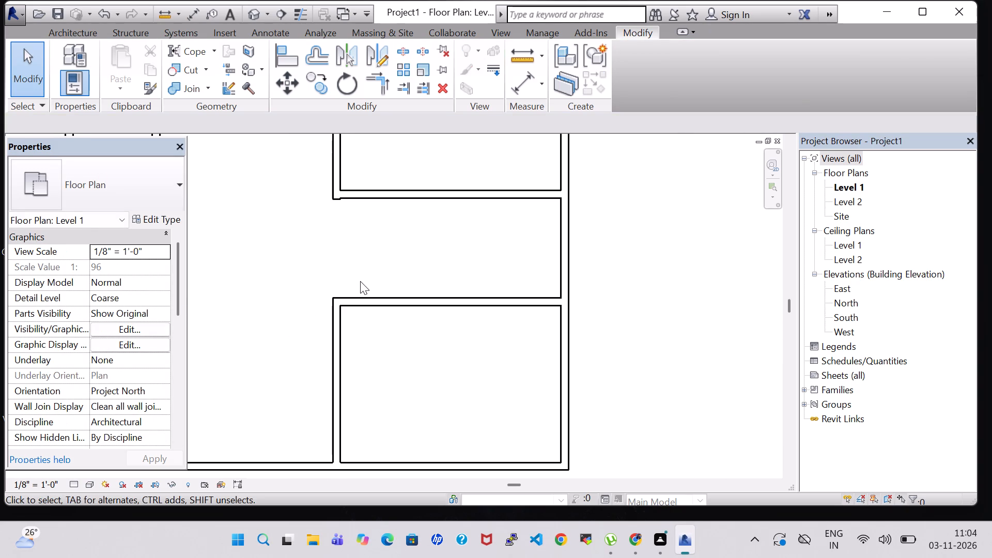
click(337, 199)
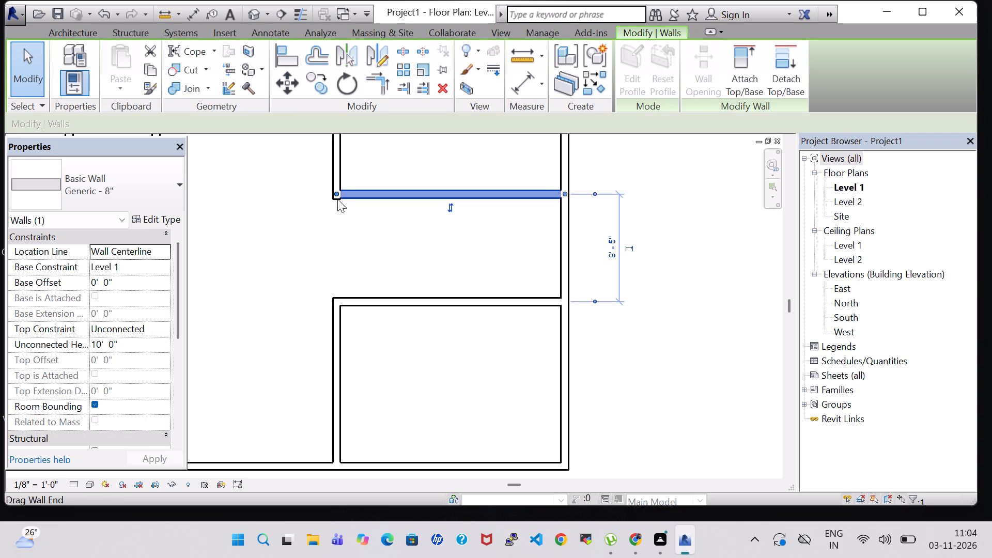
key(Up)
key(Down)
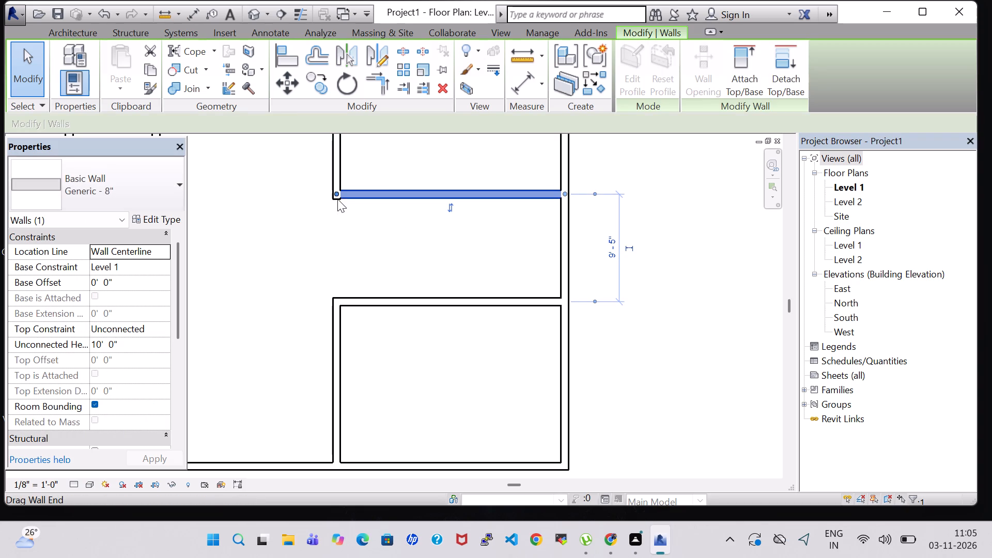
key(Down)
click(309, 221)
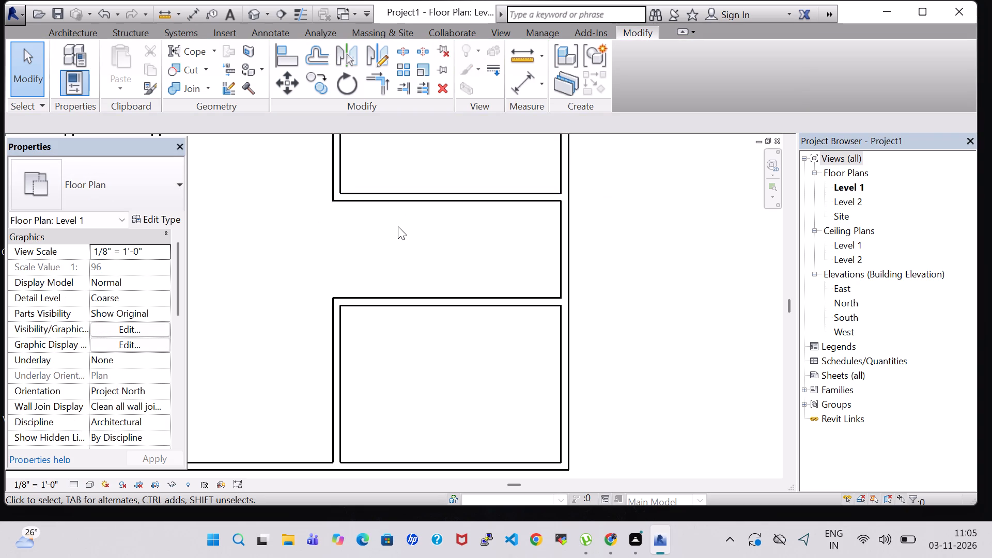
Draw a vertical wall about 9' 2" long between the two east-bay horizontal walls, about 5' 4" east of the eastern partition line.
click(80, 30)
click(72, 51)
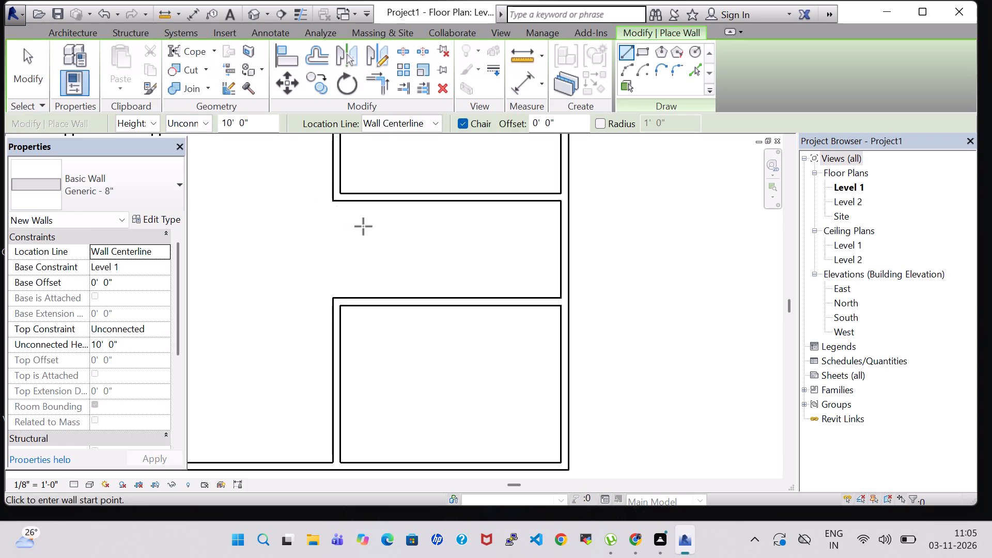
click(398, 196)
click(398, 299)
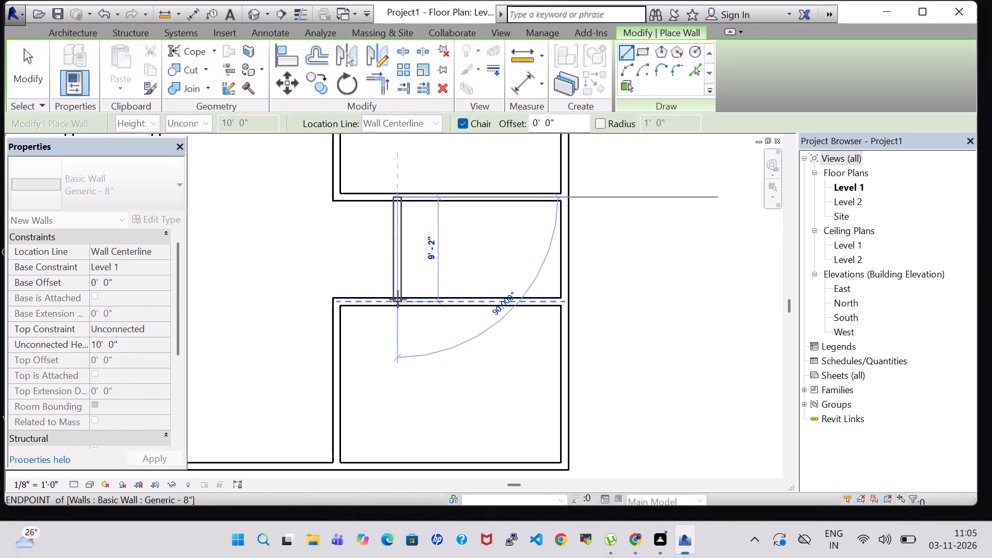
Finish placing walls on the Level 1 floor plan.
scroll(469, 261, down, 3)
key(Escape)
key(Escape)
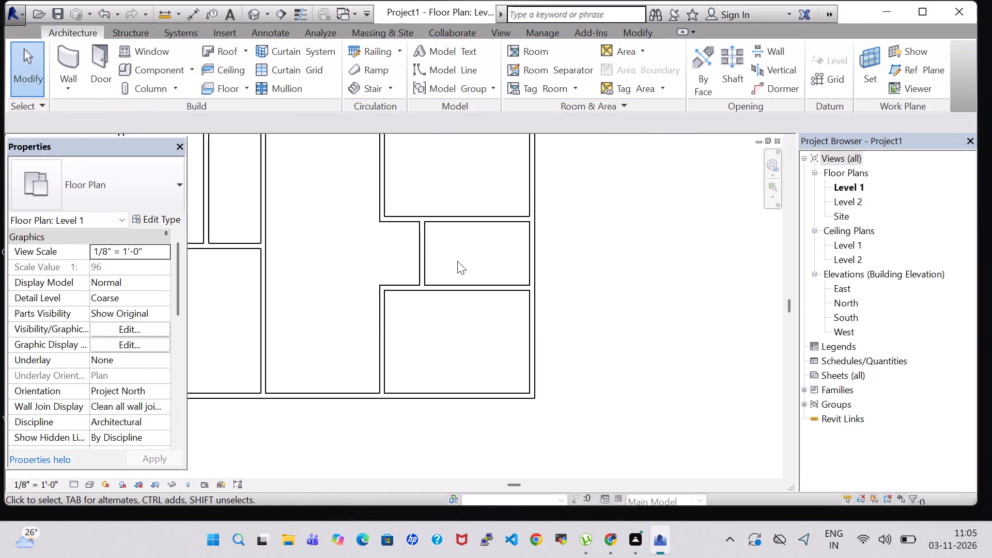
scroll(457, 261, down, 4)
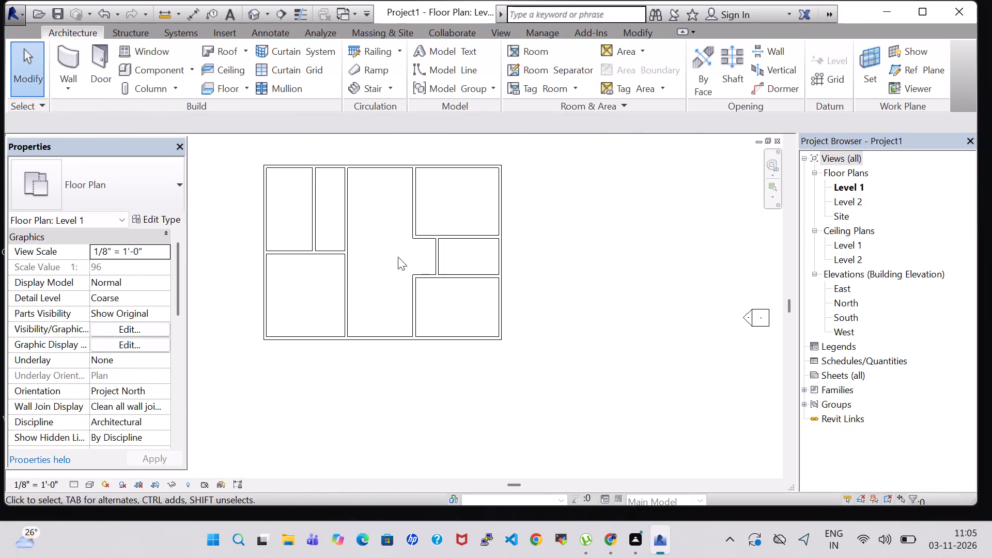
middle_drag(358, 239, 402, 256)
middle_drag(405, 267, 408, 280)
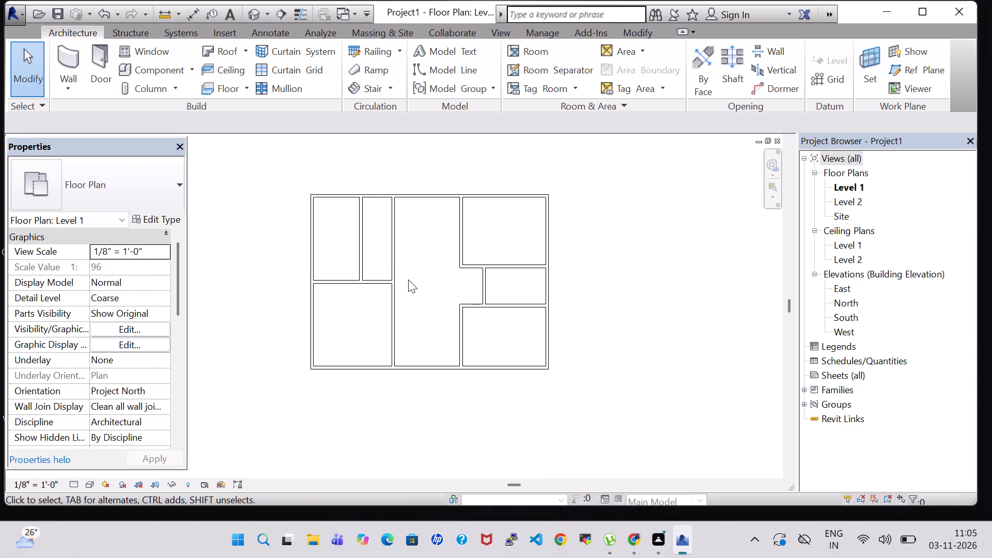
scroll(408, 280, up, 2)
middle_drag(408, 280, 417, 280)
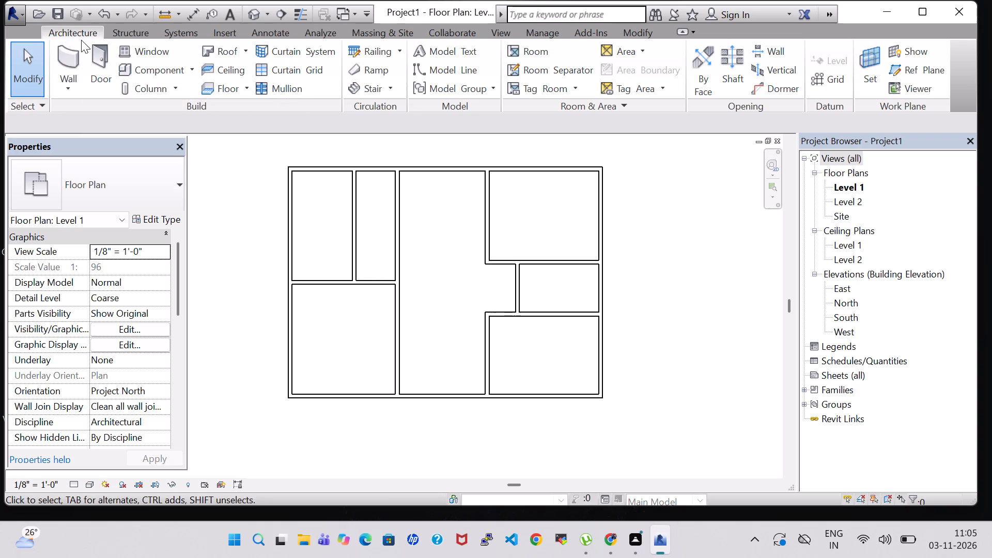
Open the default 3D view and change its visual style from Hidden Line to one with solid shaded surfaces.
click(254, 14)
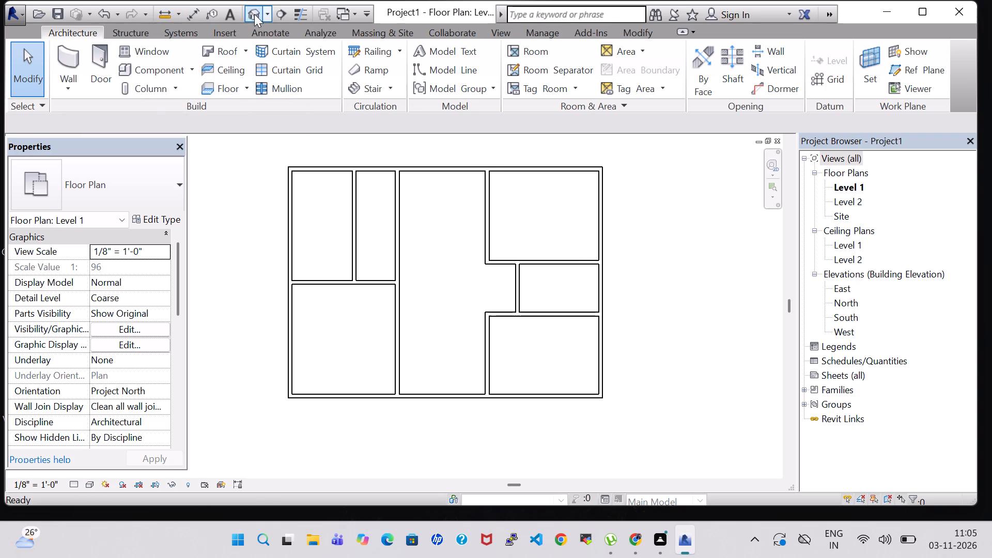
click(90, 484)
click(118, 451)
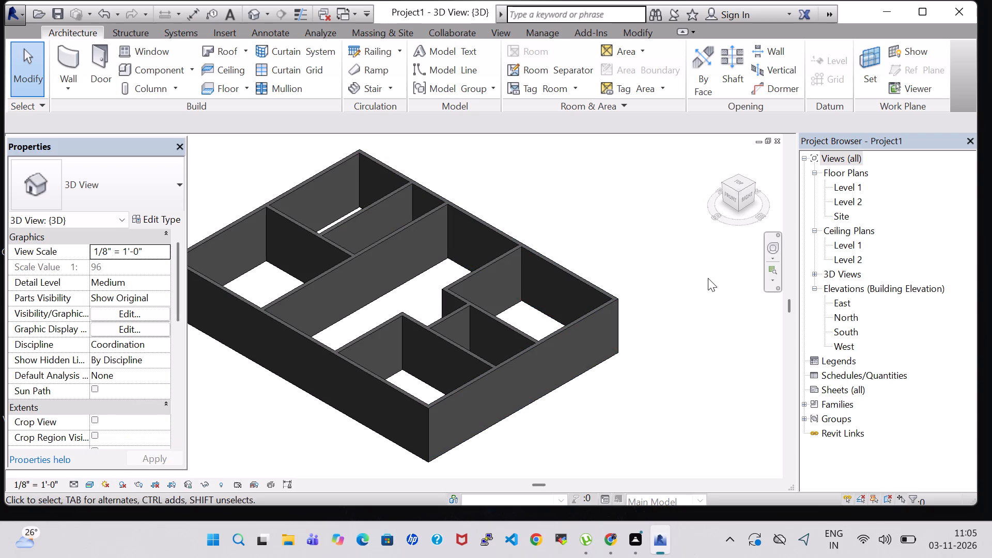
Examine the exterior walls and interior partitions in 3D from several angles.
shift+middle_drag(674, 291, 659, 301)
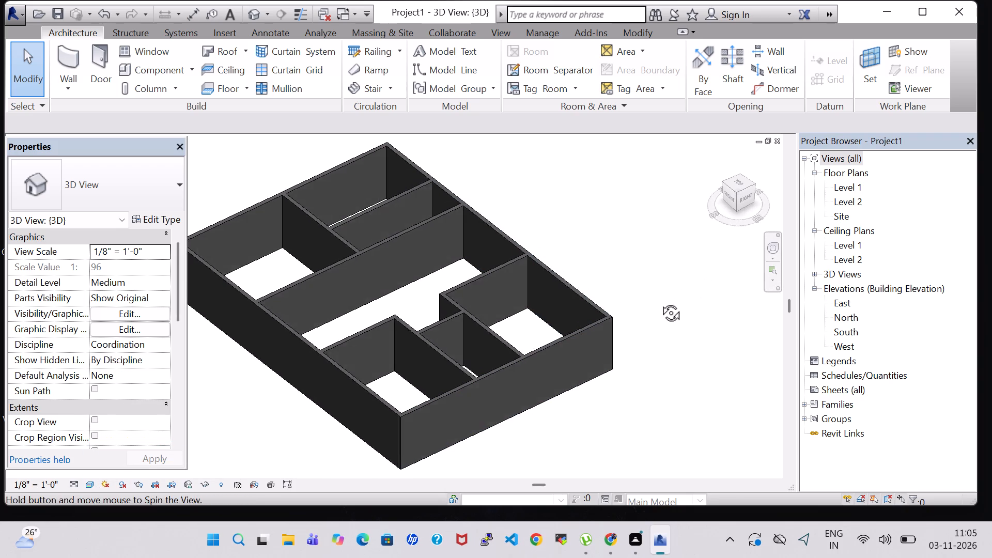
shift+middle_drag(659, 301, 631, 323)
shift+middle_click(599, 338)
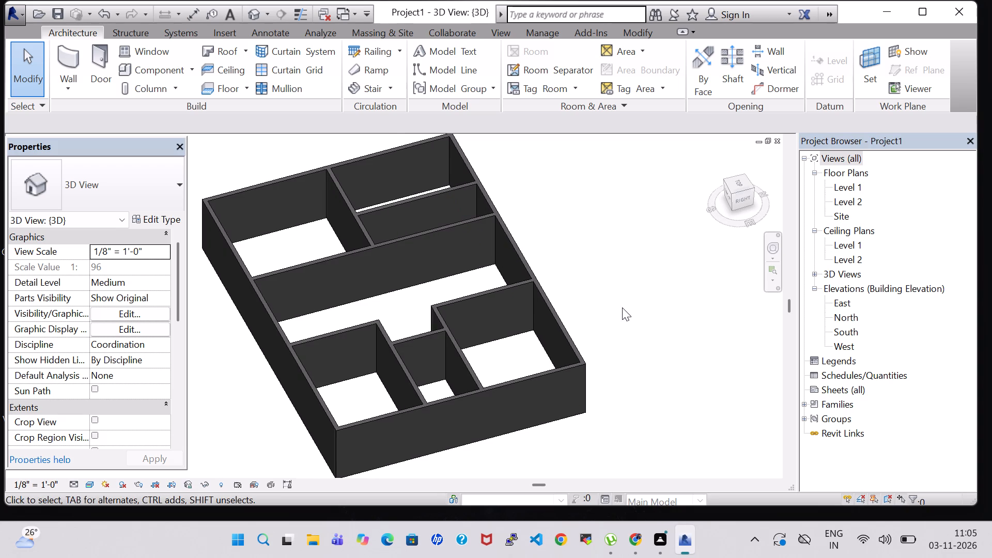
shift+middle_drag(622, 307, 618, 349)
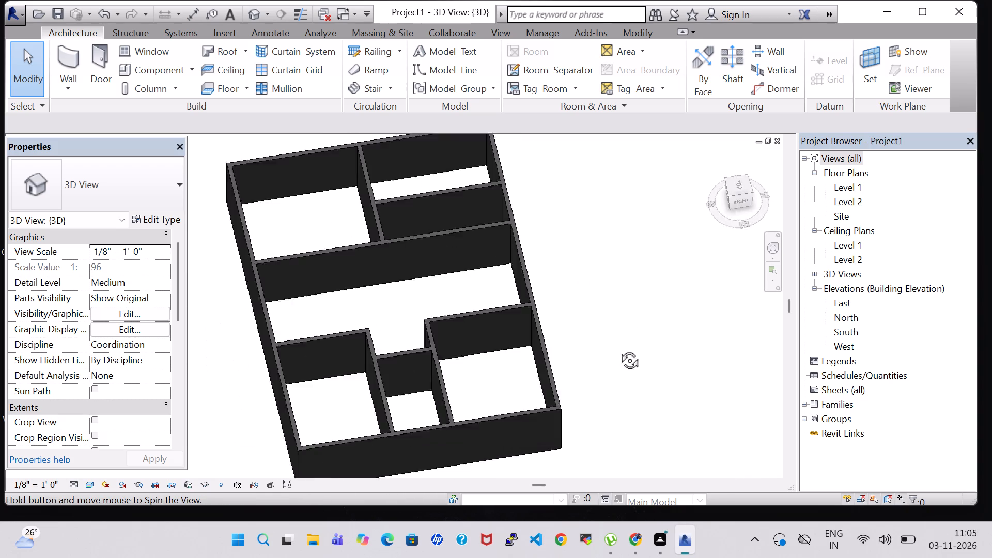
shift+middle_drag(618, 349, 668, 325)
middle_click(689, 295)
shift+middle_drag(622, 386, 654, 350)
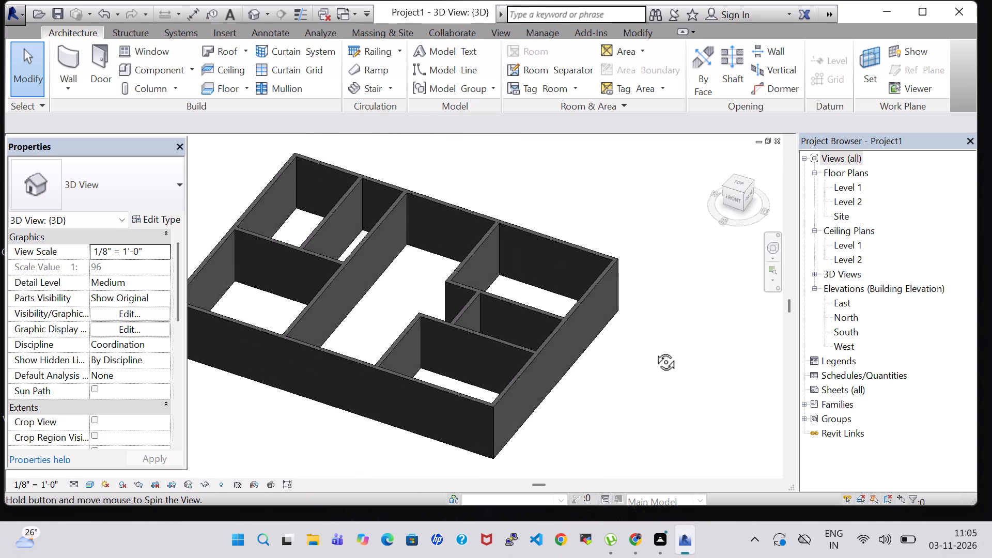
shift+middle_drag(654, 350, 703, 288)
On the Level 1 plan, start a Generic - 12" floor and draw its boundary line along the north exterior wall's outer face.
double_click(853, 190)
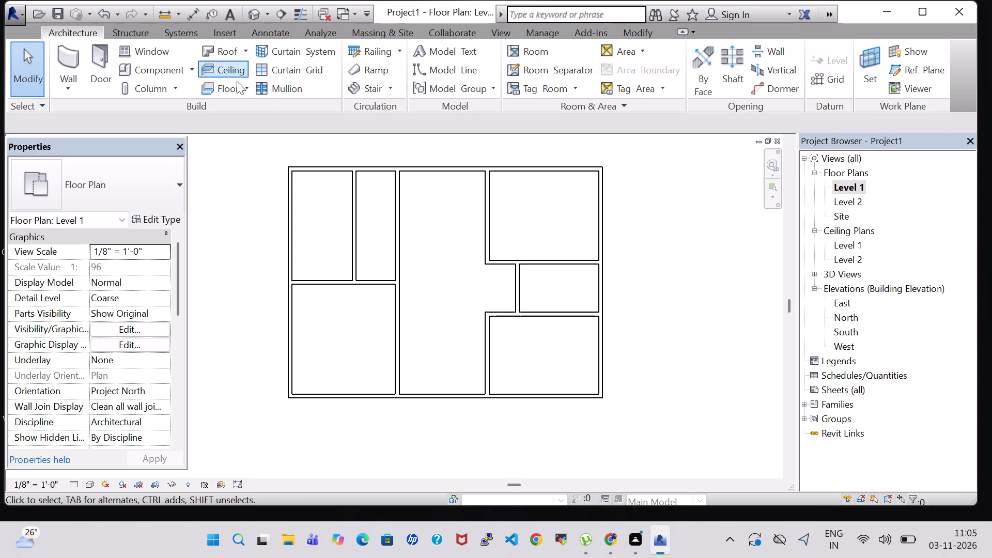
click(226, 84)
click(751, 50)
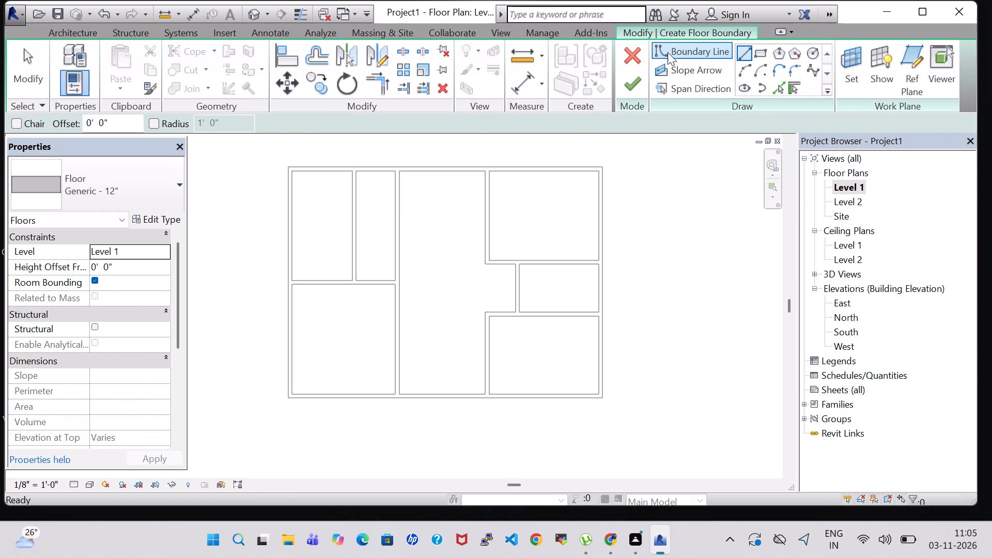
scroll(276, 177, up, 10)
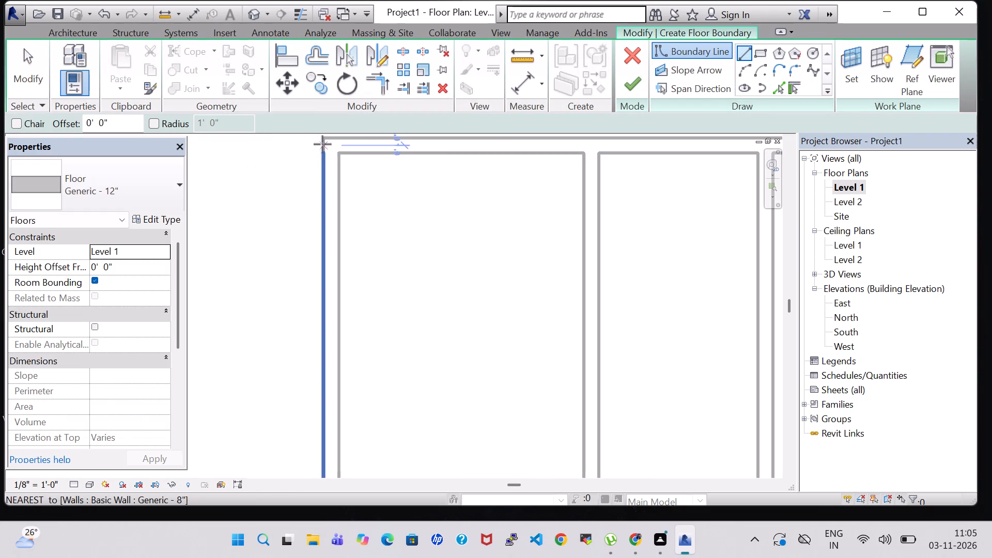
click(325, 139)
scroll(531, 195, down, 2)
middle_drag(398, 157, 333, 161)
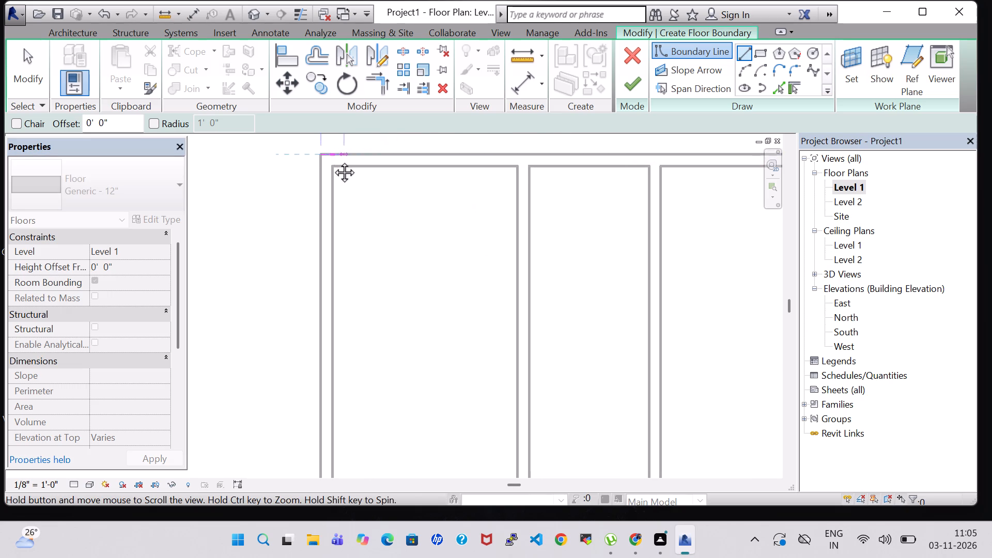
middle_drag(333, 161, 253, 164)
middle_drag(602, 159, 371, 171)
middle_click(371, 171)
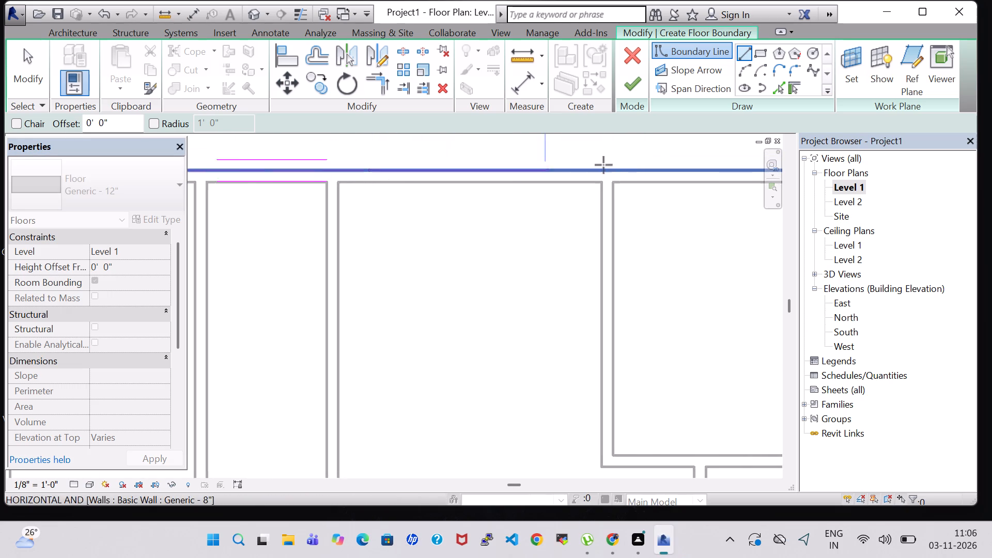
middle_drag(604, 165, 404, 175)
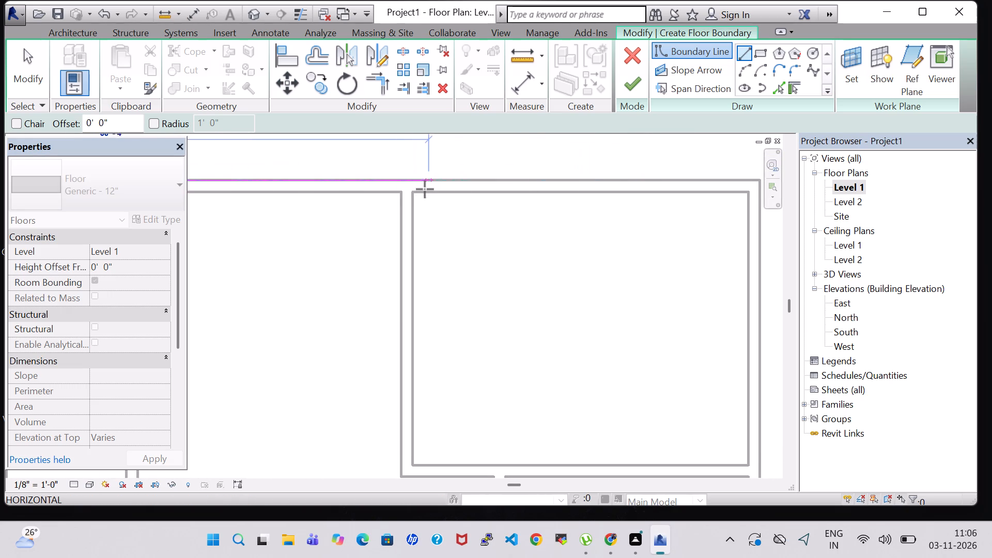
middle_drag(644, 189, 434, 192)
scroll(467, 188, up, 4)
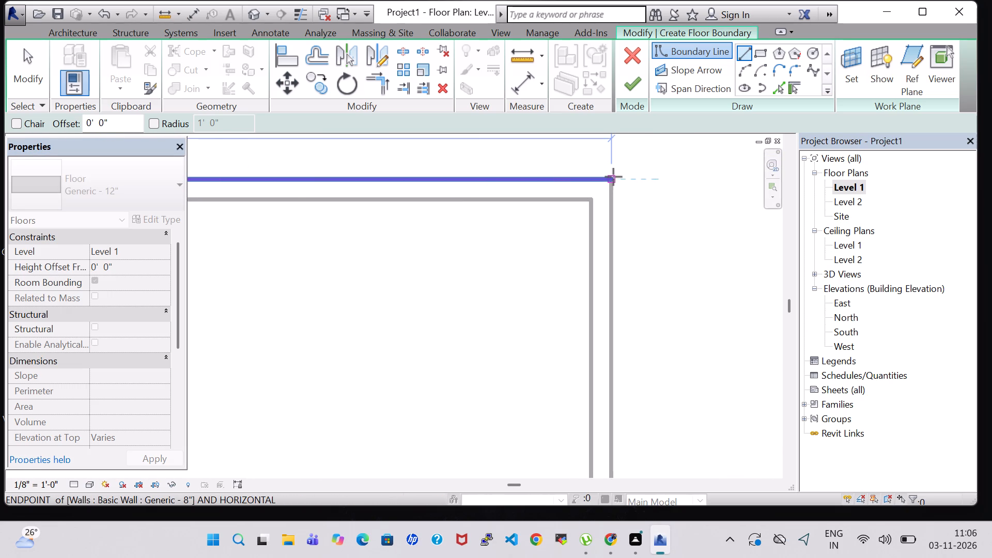
click(613, 177)
click(613, 177)
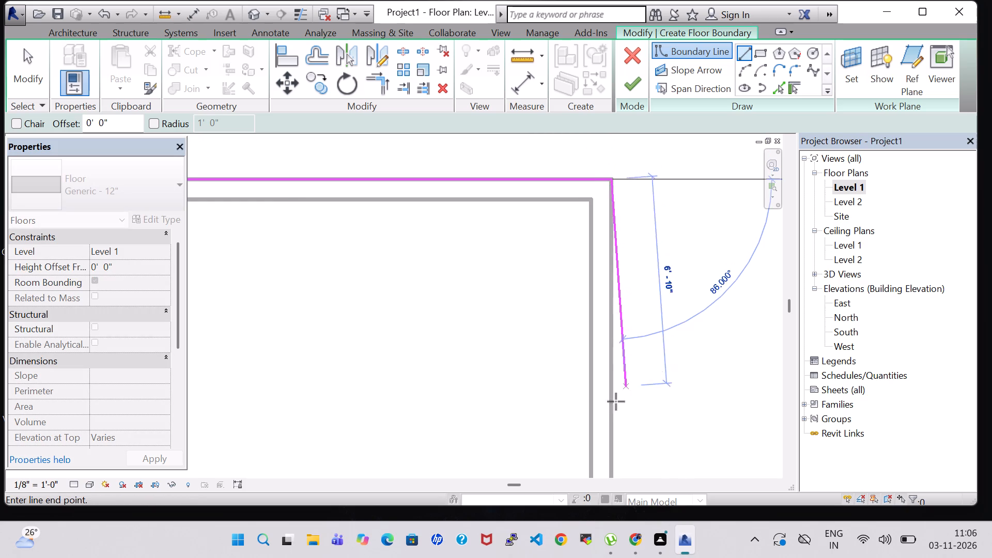
Continue the floor boundary along the east exterior wall's outer face down to the southeast corner.
middle_drag(609, 412, 569, 185)
scroll(569, 185, down, 3)
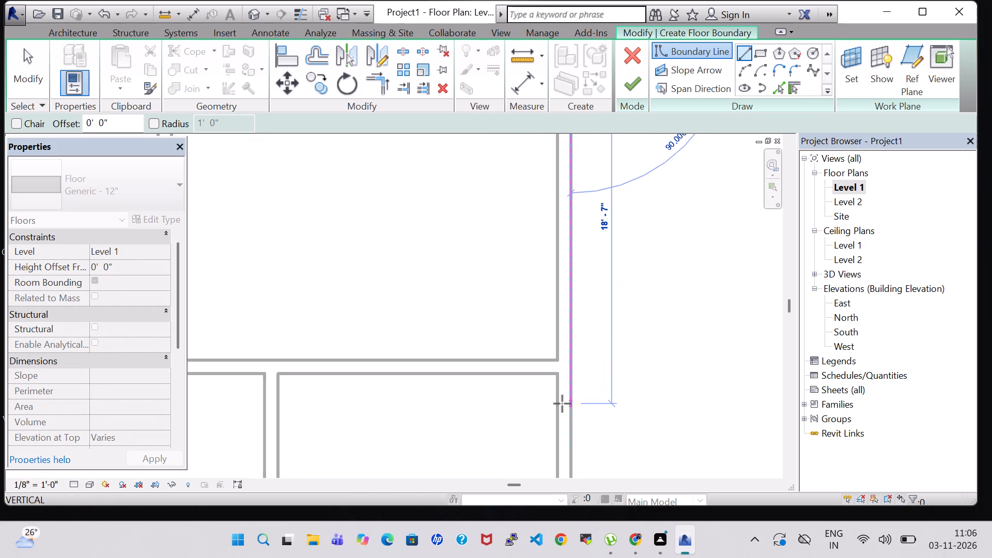
middle_drag(564, 399, 531, 222)
middle_drag(546, 345, 516, 73)
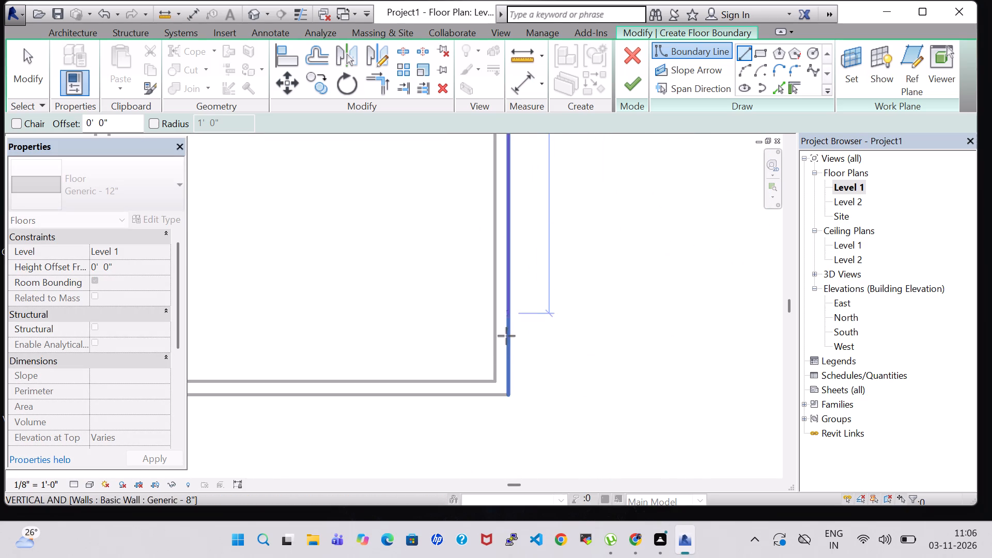
click(508, 395)
click(508, 395)
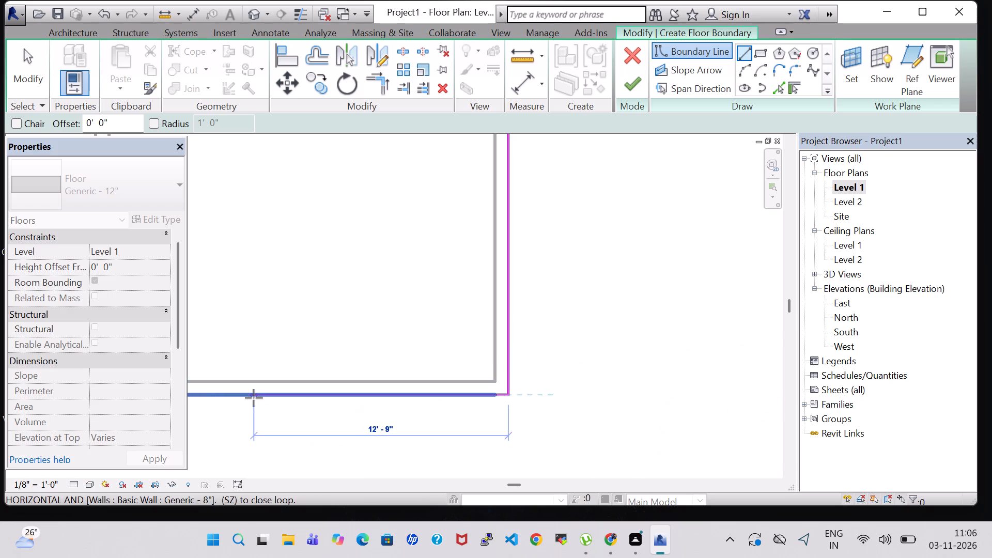
Continue the floor boundary about 55' 6" along the south exterior wall's outer face to the southwest corner.
middle_drag(254, 398, 384, 377)
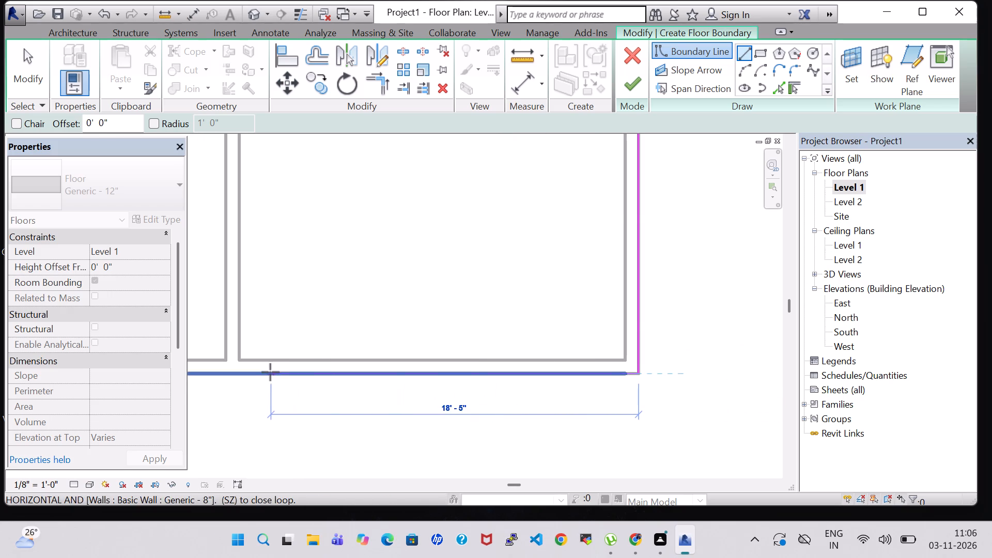
middle_drag(267, 389, 446, 392)
middle_drag(478, 392, 483, 392)
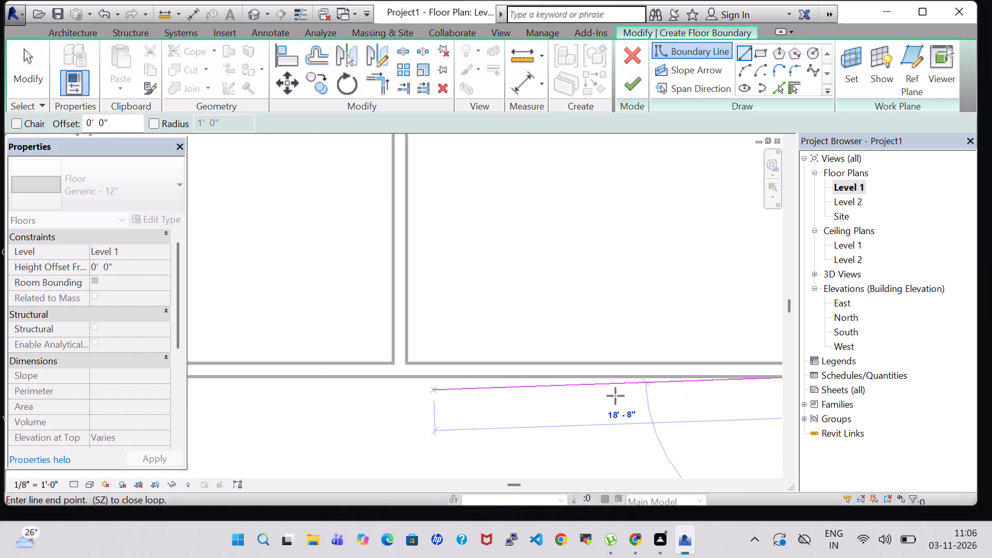
scroll(281, 357, down, 5)
middle_drag(306, 360, 436, 360)
middle_drag(463, 360, 555, 360)
middle_click(555, 360)
middle_click(555, 360)
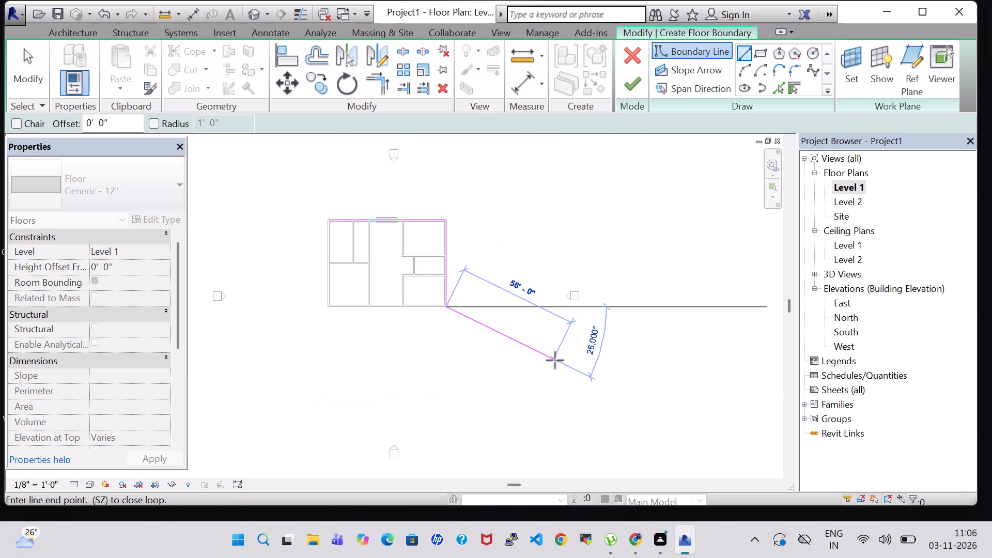
scroll(334, 298, up, 13)
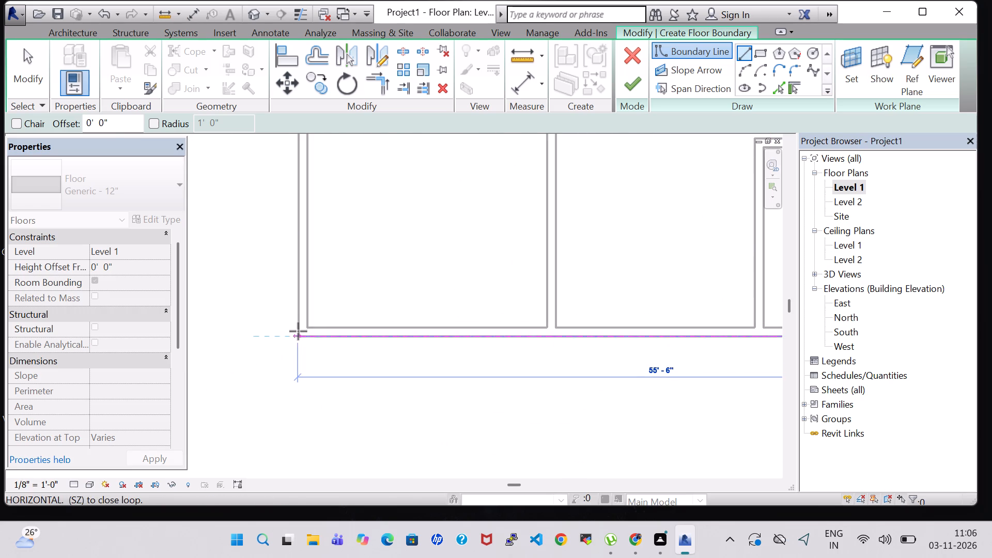
click(297, 335)
click(297, 335)
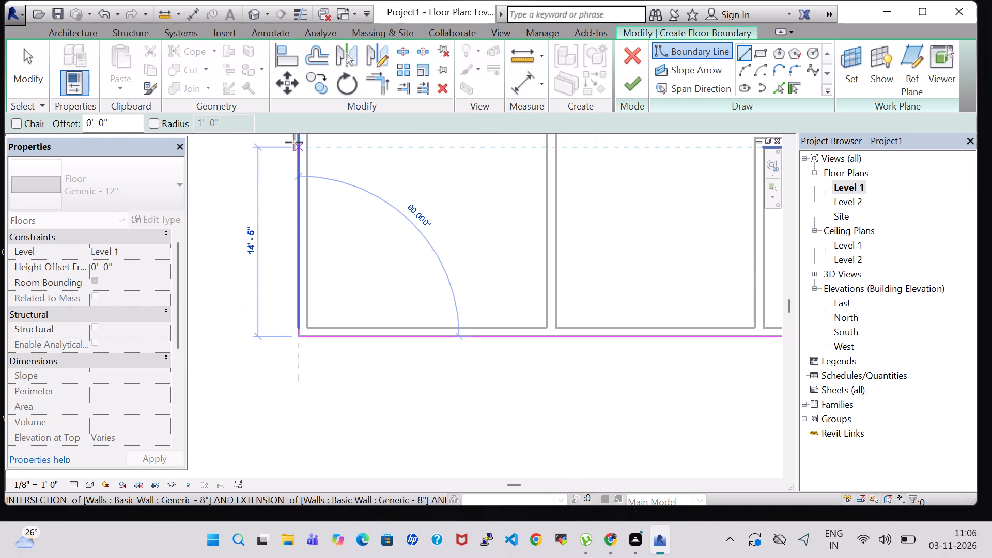
Close the floor boundary along the west exterior wall's outer face to the northwest corner and finish the floor.
middle_drag(294, 142, 306, 348)
middle_drag(316, 194, 293, 349)
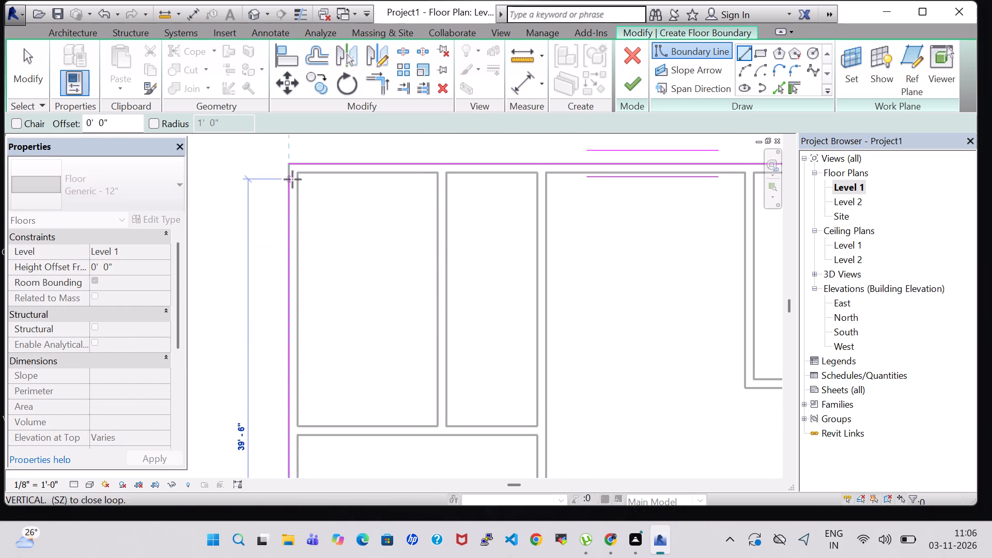
click(288, 170)
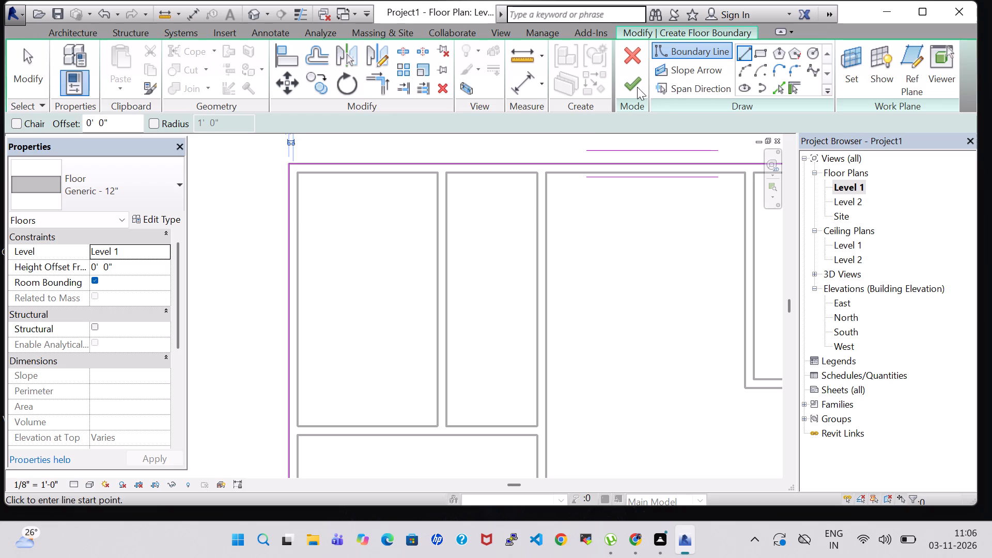
click(637, 87)
Examine the new floor slab beneath the walls in the 3D view.
click(249, 20)
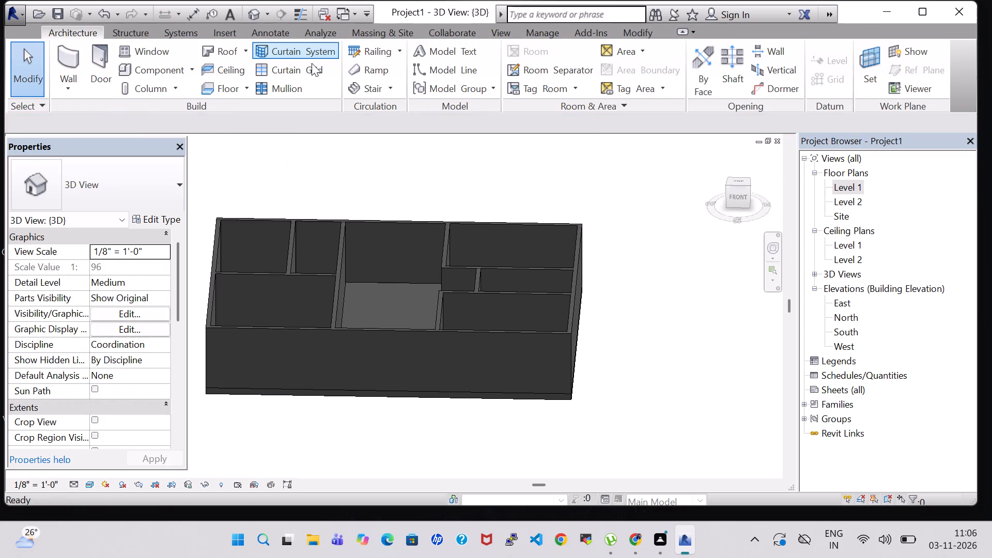
scroll(398, 249, down, 4)
scroll(405, 258, up, 4)
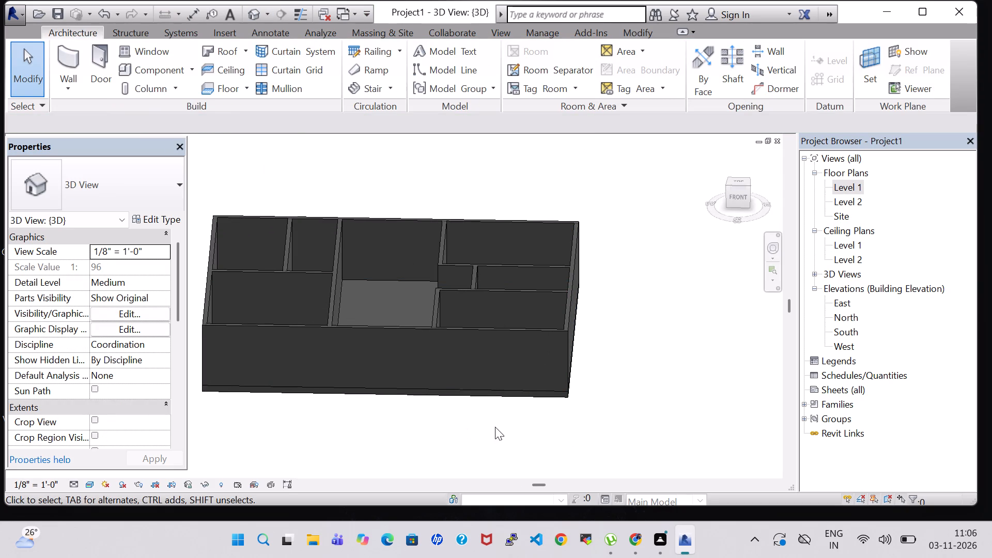
middle_drag(495, 427, 606, 440)
middle_click(599, 440)
middle_drag(582, 441, 557, 441)
shift+middle_drag(714, 395, 716, 360)
shift+middle_drag(715, 349, 713, 324)
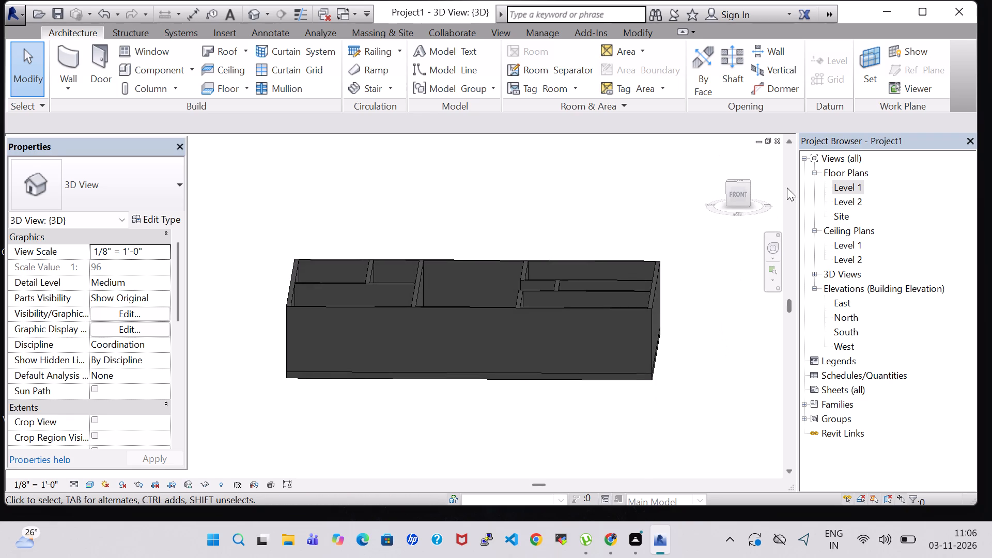
Open the Level 1 floor plan.
double_click(843, 182)
scroll(513, 275, down, 6)
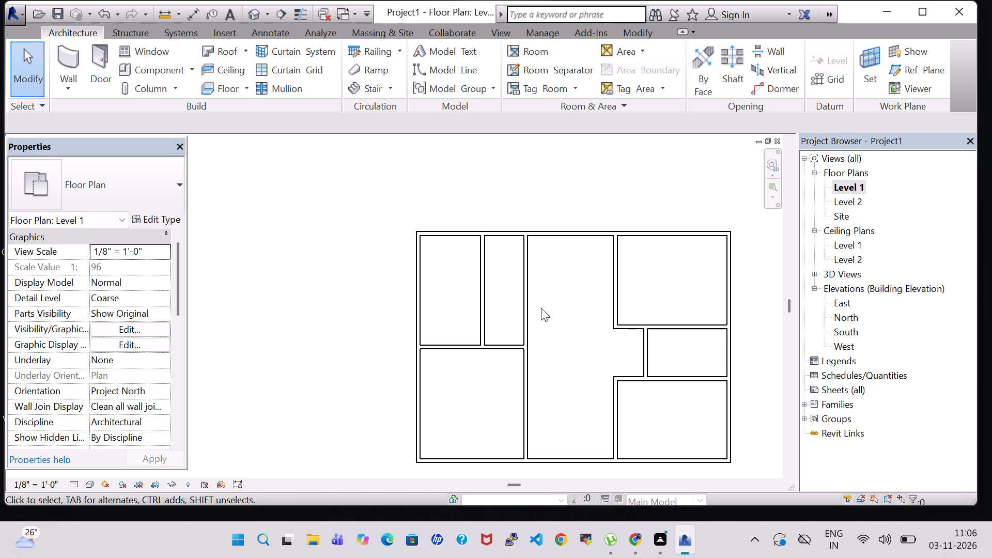
middle_click(616, 357)
middle_drag(611, 350, 535, 298)
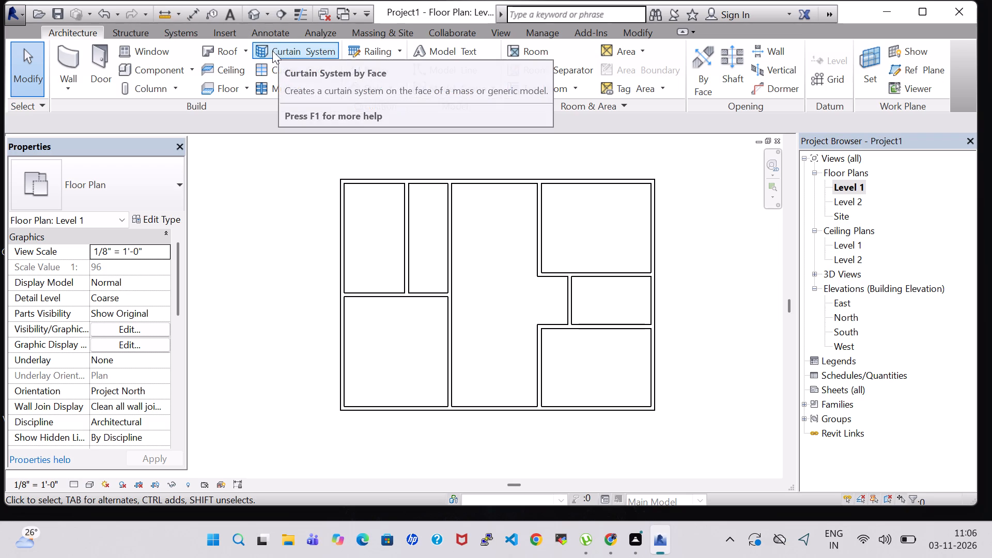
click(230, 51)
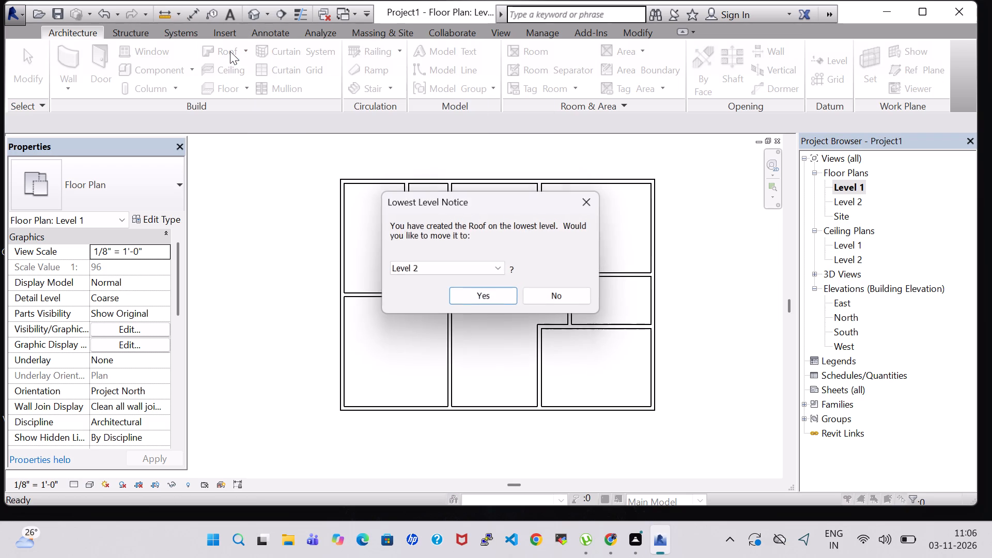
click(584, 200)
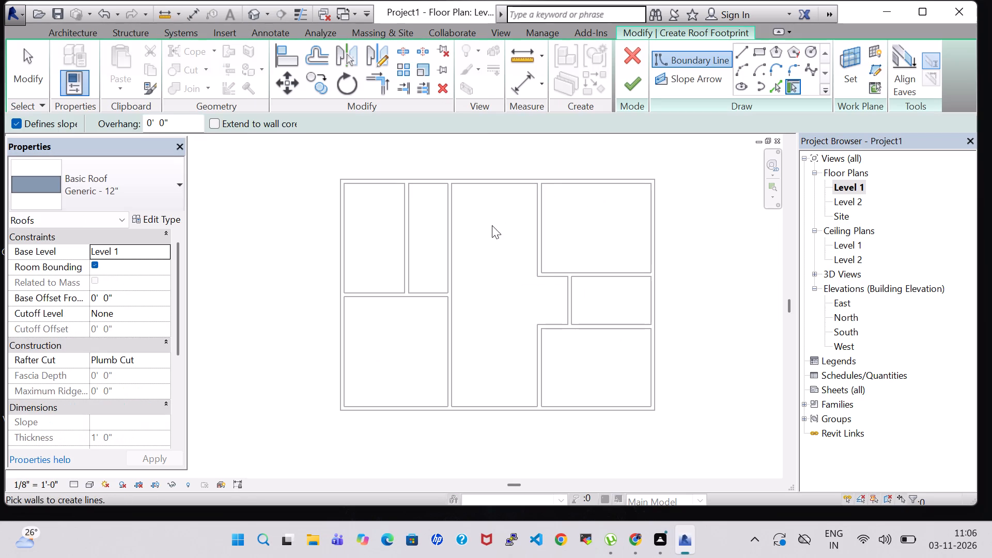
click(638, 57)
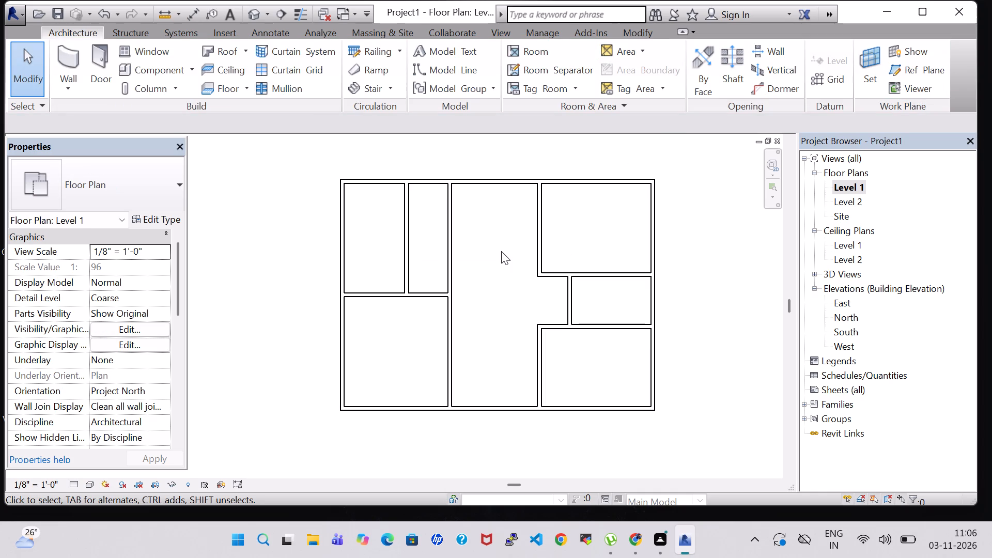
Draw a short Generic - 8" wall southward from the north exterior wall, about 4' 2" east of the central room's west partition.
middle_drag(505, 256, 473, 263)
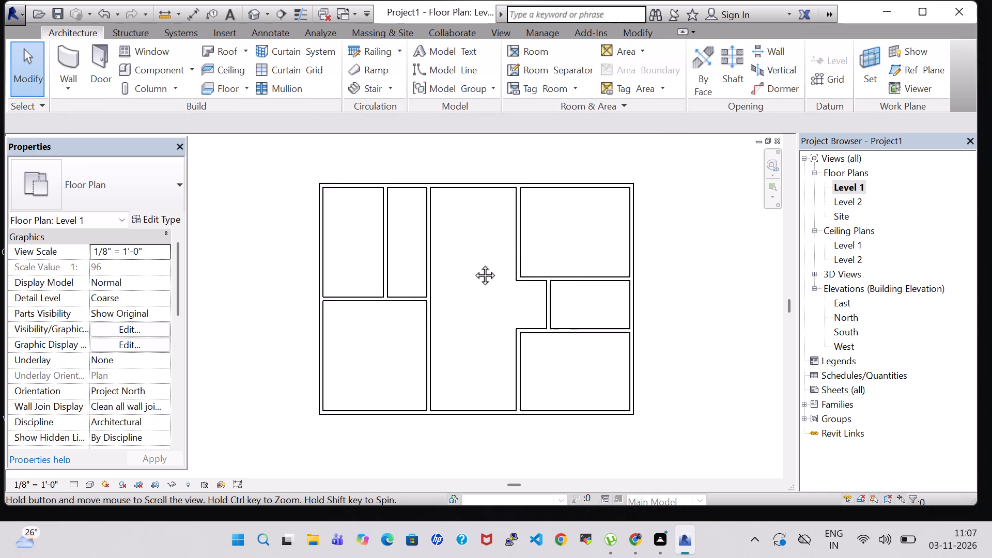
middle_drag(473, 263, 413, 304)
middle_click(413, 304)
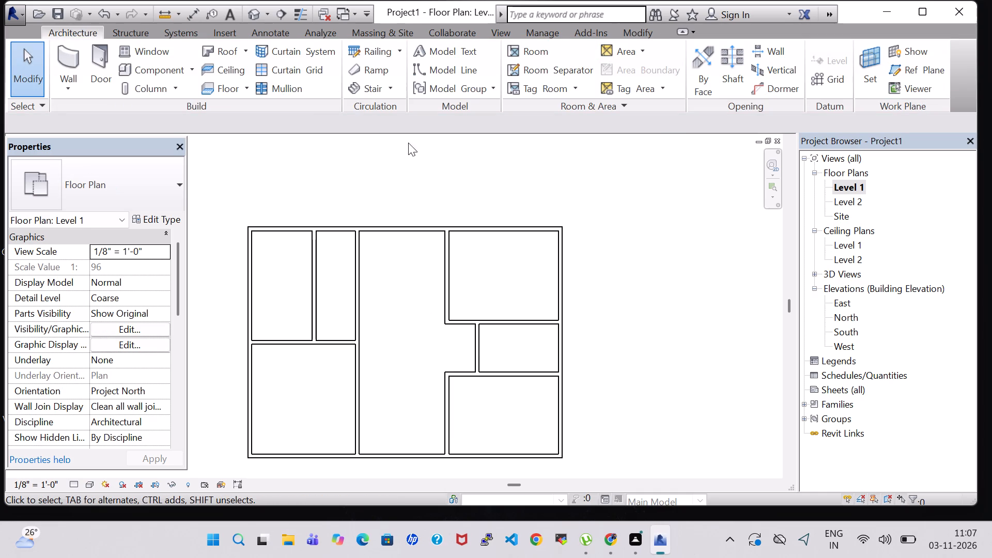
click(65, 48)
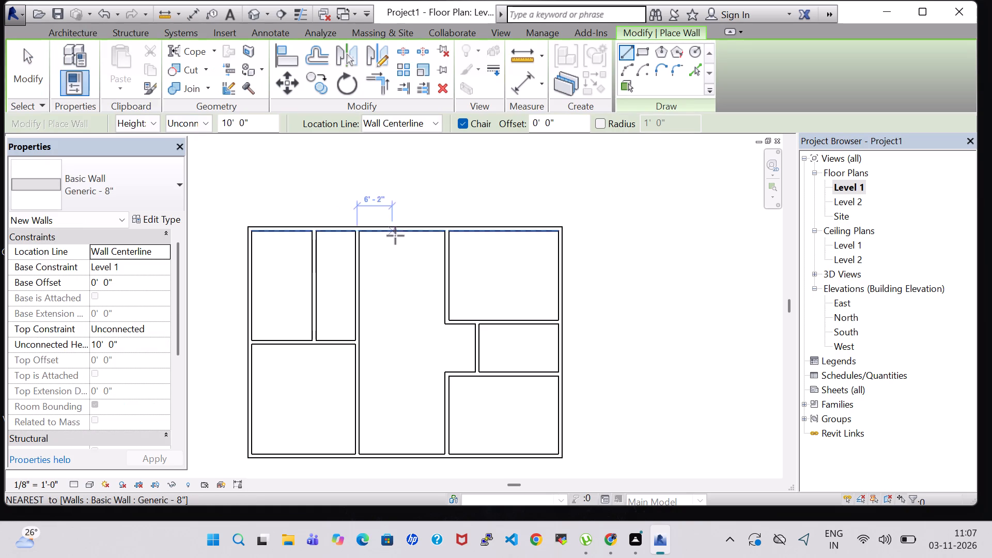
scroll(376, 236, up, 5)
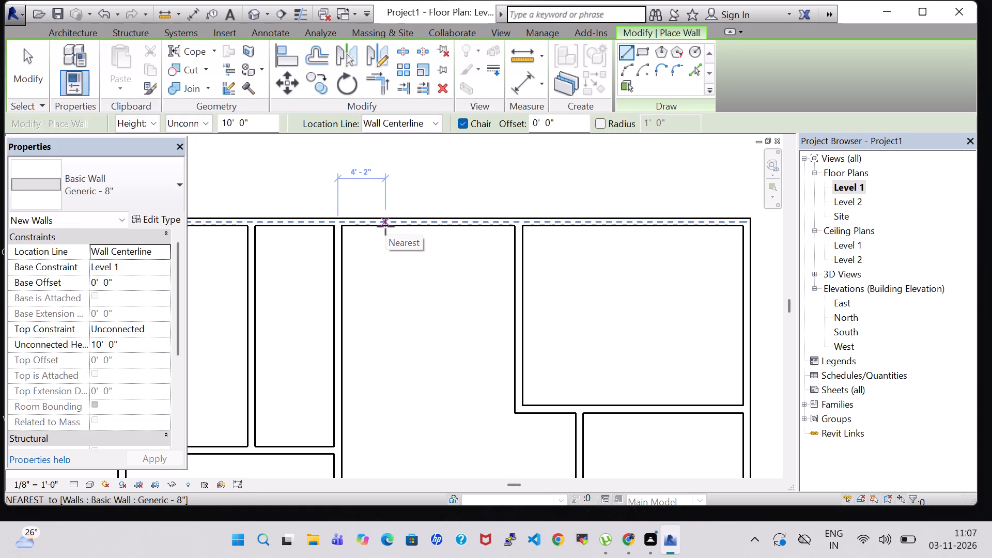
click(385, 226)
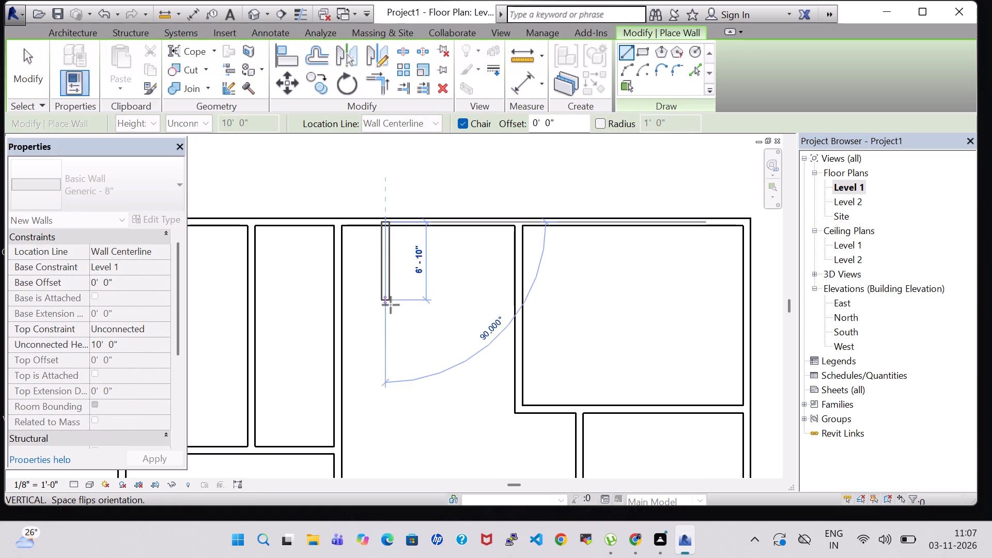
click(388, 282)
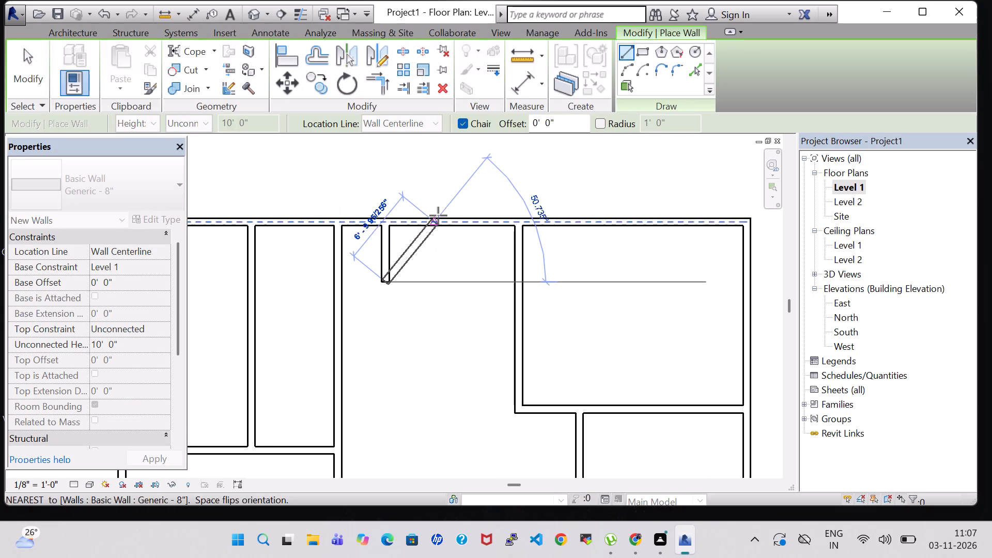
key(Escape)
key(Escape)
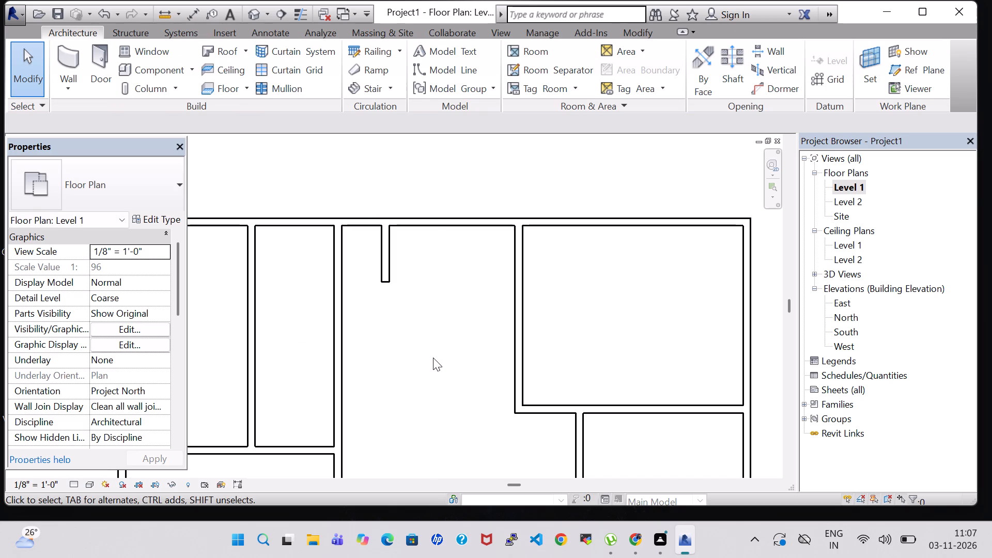
Place two Single-Flush 36" x 84" doors, one centred in the northwest room's south wall and one centred in its east partition.
scroll(433, 358, down, 1)
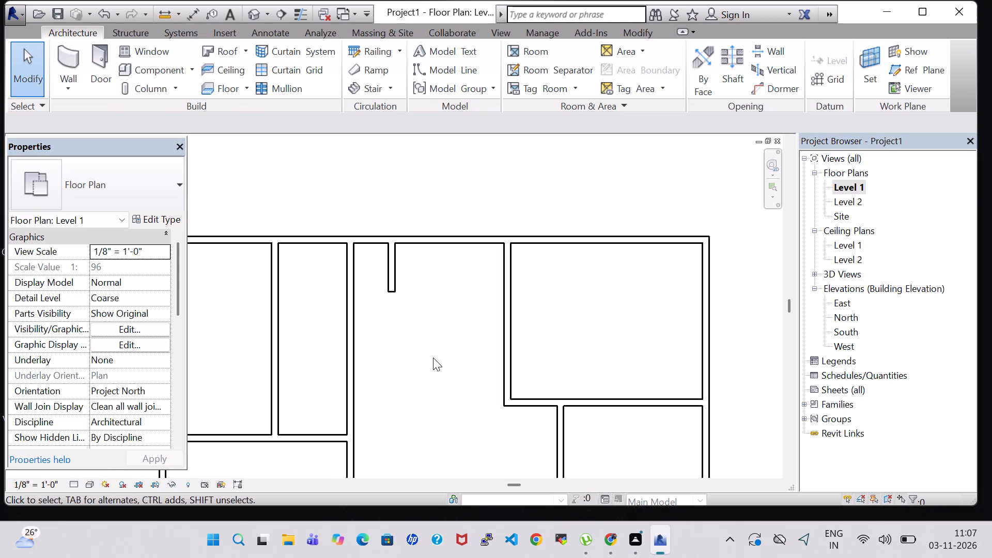
scroll(433, 358, down, 2)
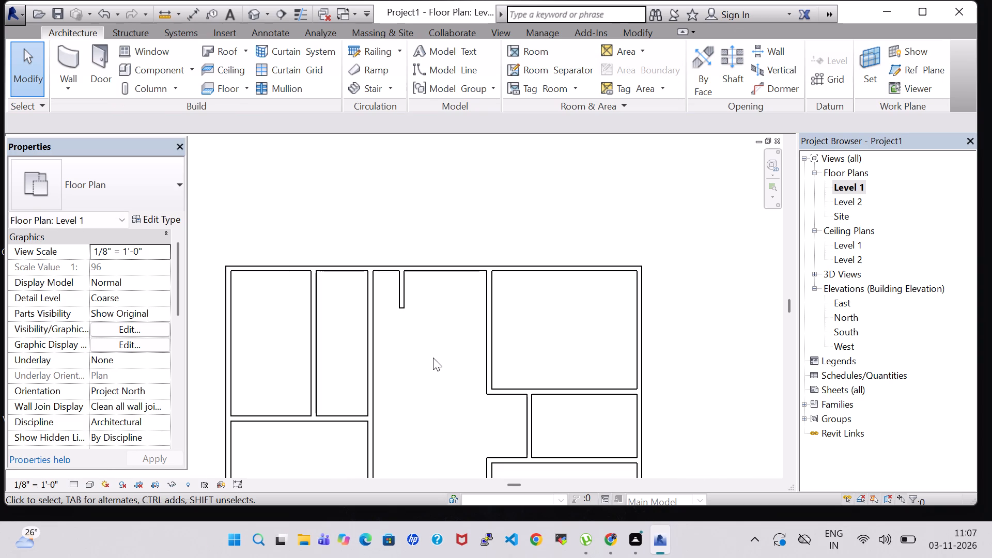
middle_drag(433, 358, 481, 336)
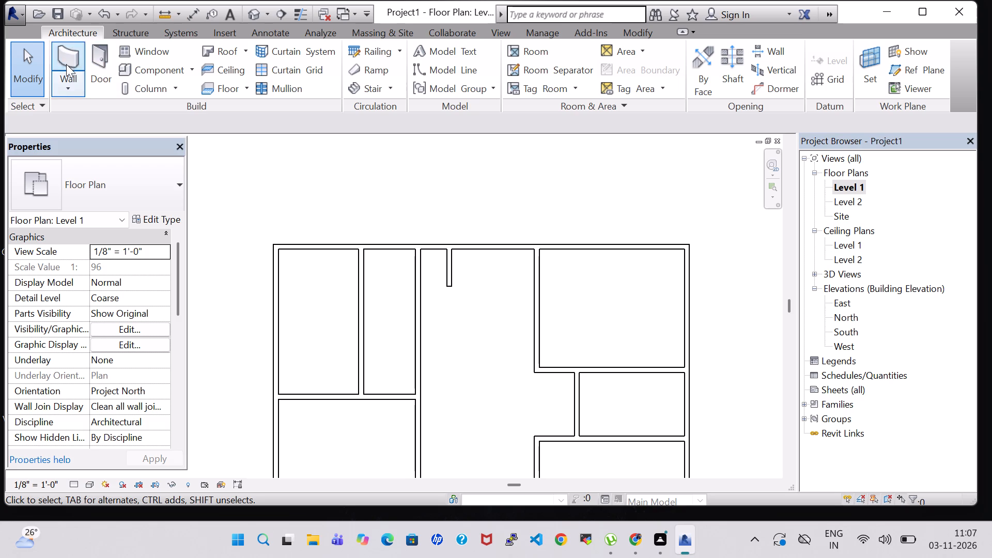
click(96, 73)
scroll(354, 361, down, 2)
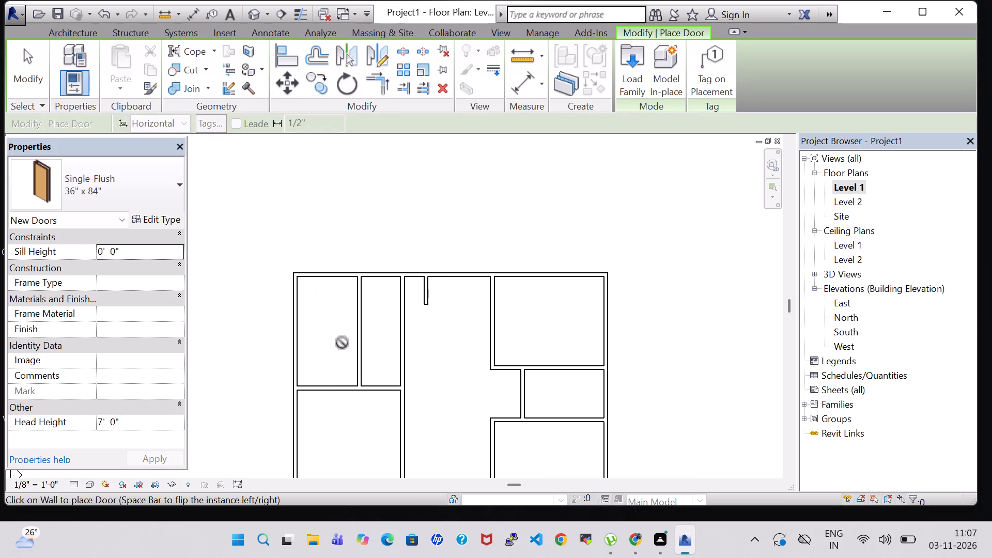
click(321, 383)
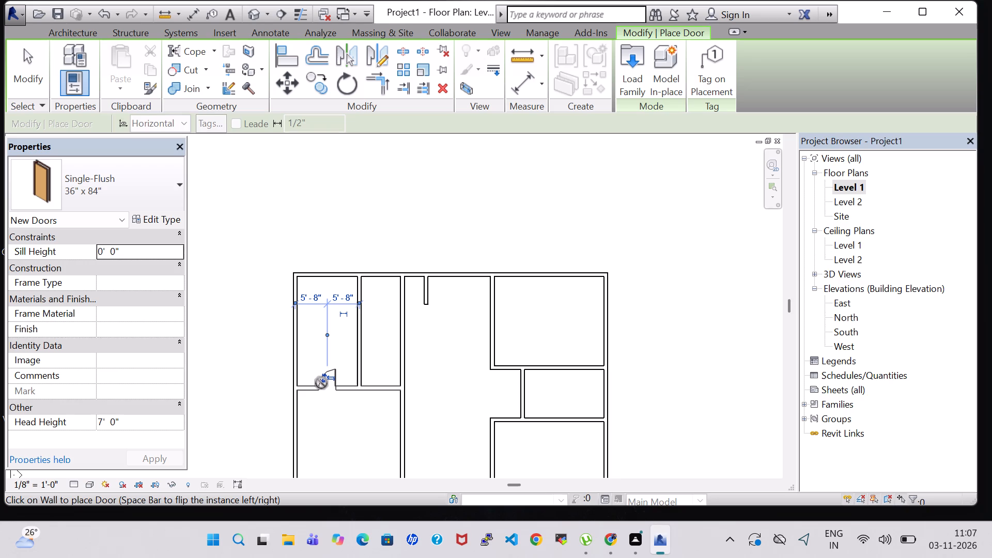
click(357, 332)
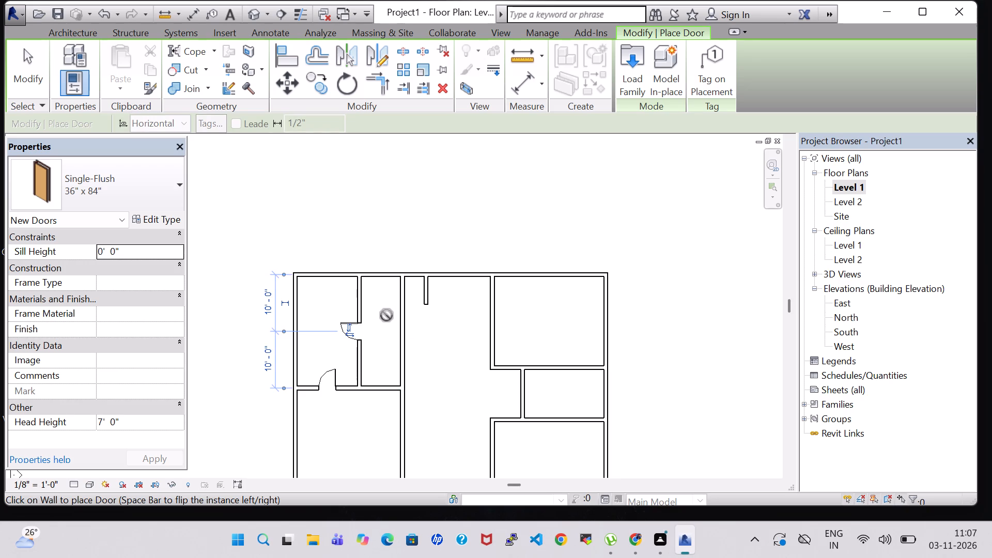
key(Escape)
key(Escape)
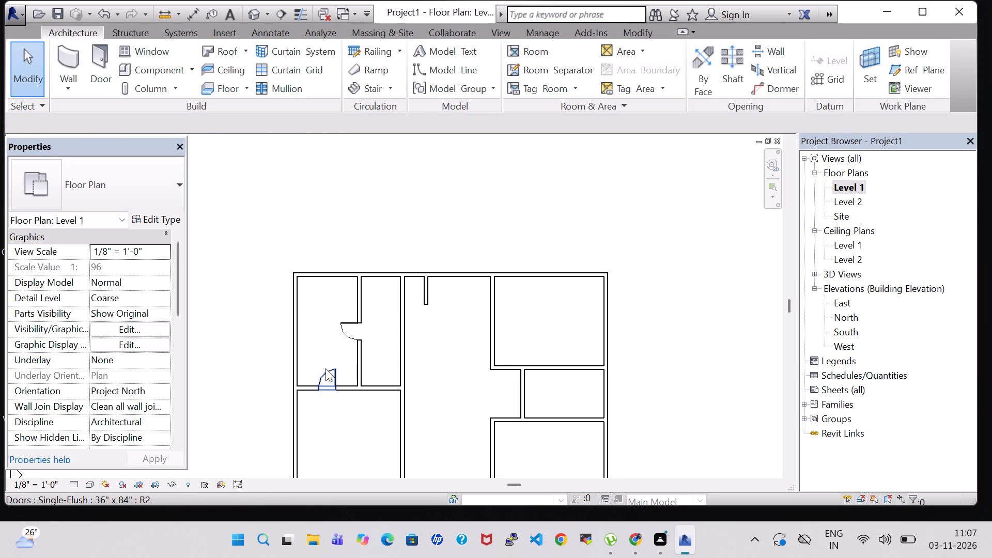
Check the type properties of the door in the northwest room's south wall.
click(330, 374)
click(147, 224)
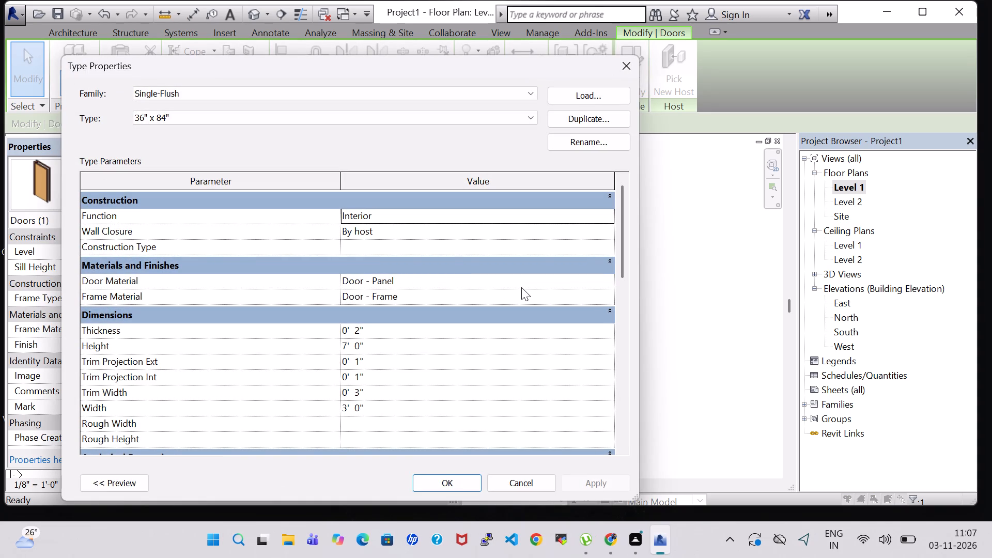
click(627, 72)
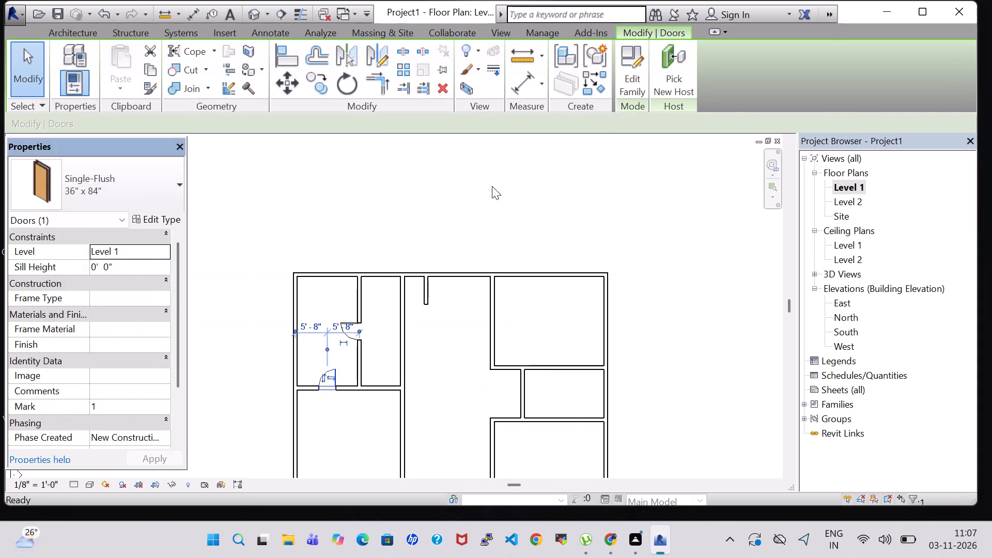
click(479, 188)
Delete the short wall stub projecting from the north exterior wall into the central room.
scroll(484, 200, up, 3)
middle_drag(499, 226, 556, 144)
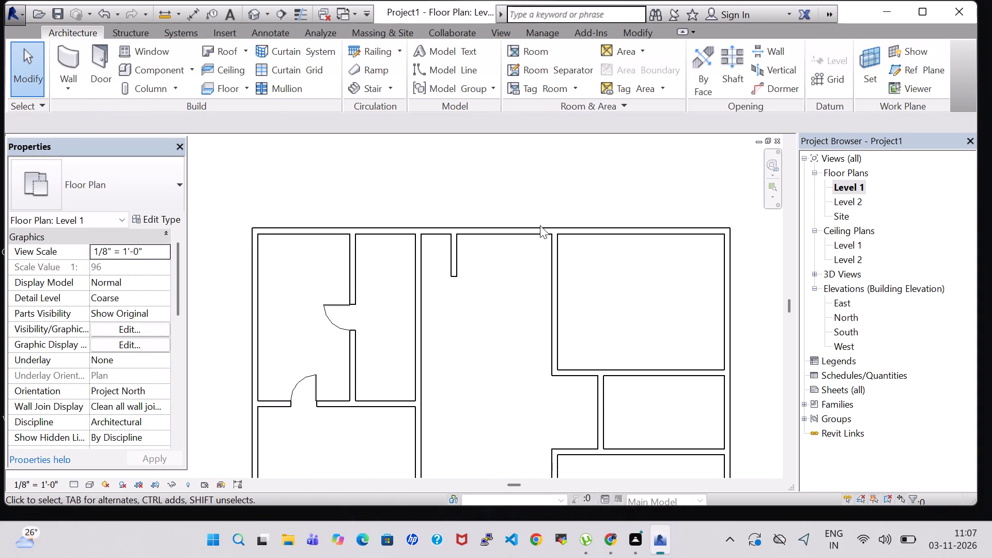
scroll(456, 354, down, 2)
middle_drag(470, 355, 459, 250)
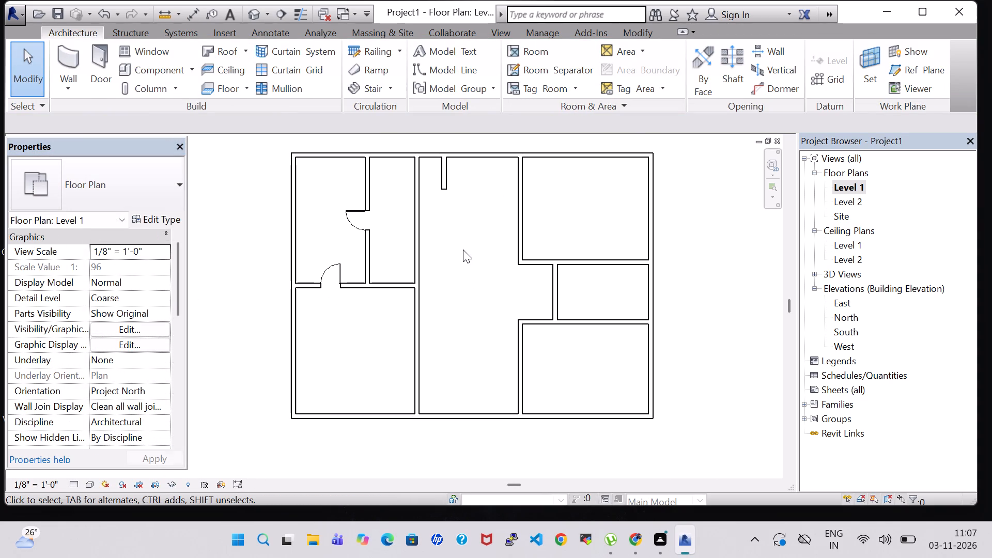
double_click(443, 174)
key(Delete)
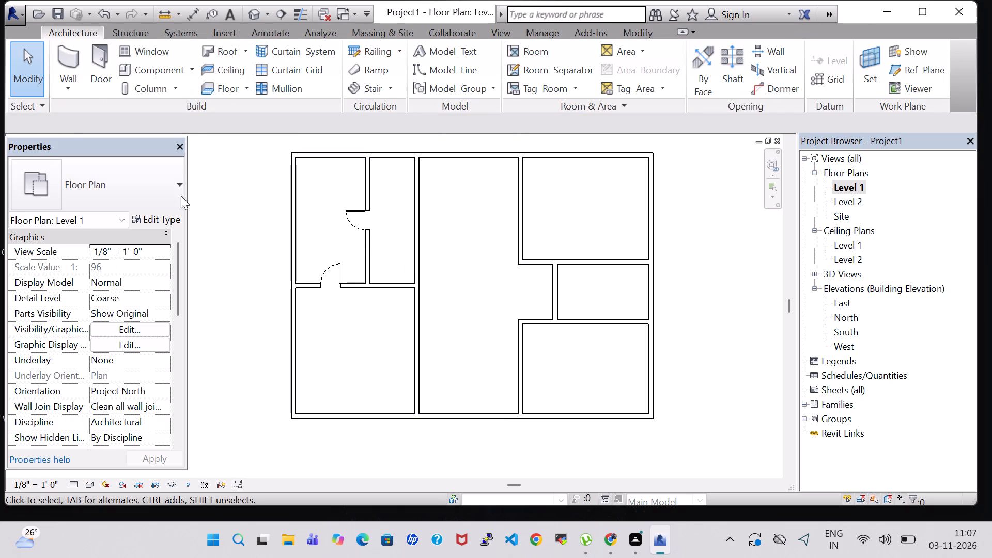
Place a Single-Flush 36" x 84" door in the small east room's west wall, about 2' 4" from its south wall.
click(61, 54)
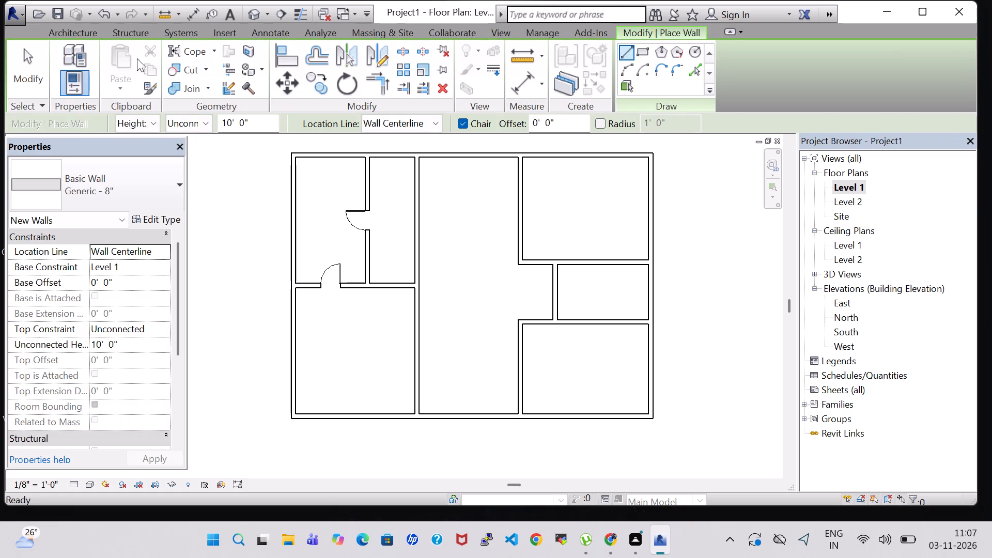
click(71, 32)
click(95, 57)
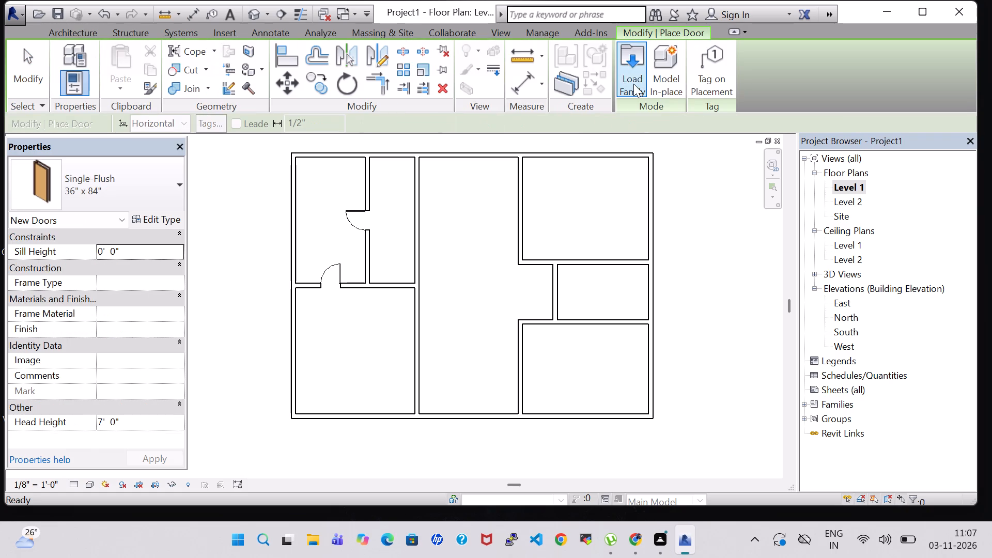
click(633, 84)
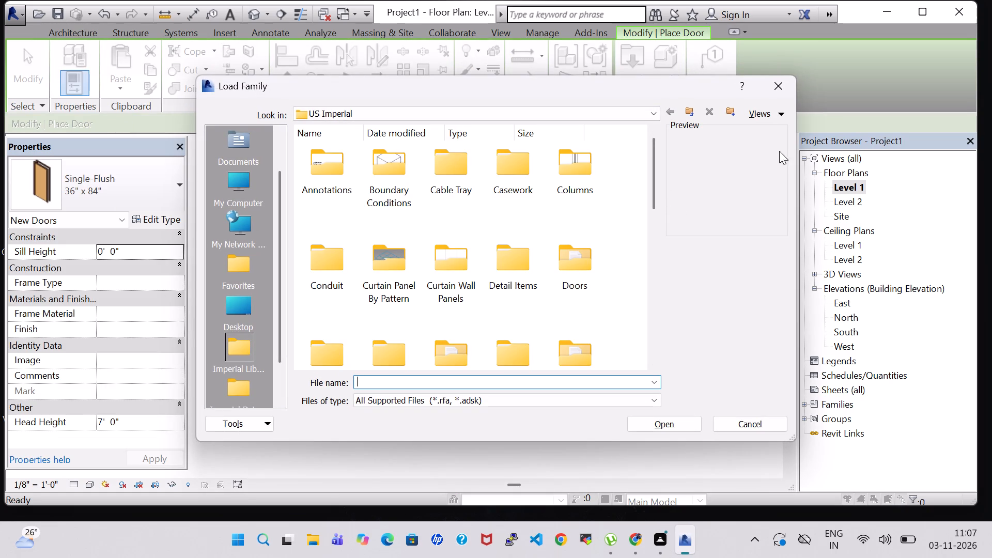
click(783, 87)
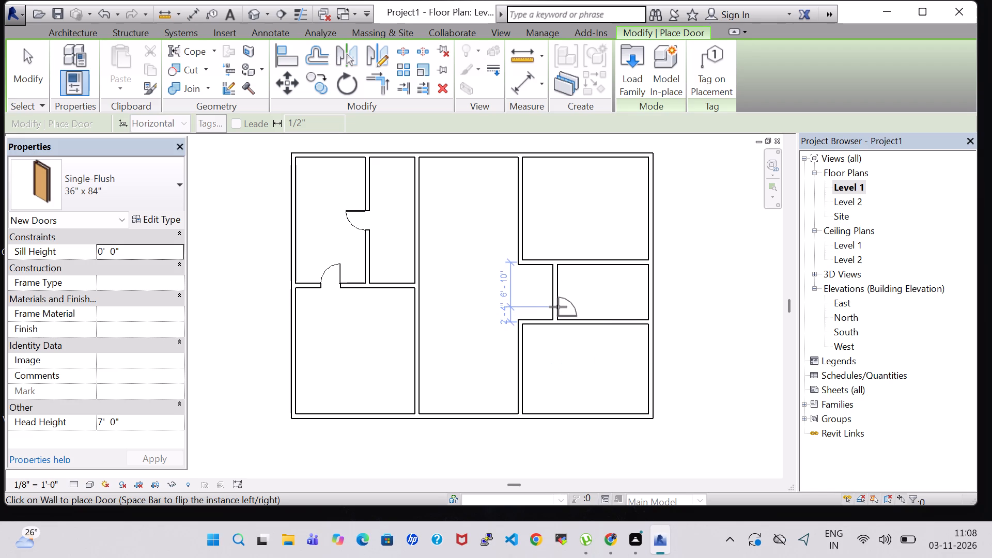
click(558, 307)
key(Escape)
key(Escape)
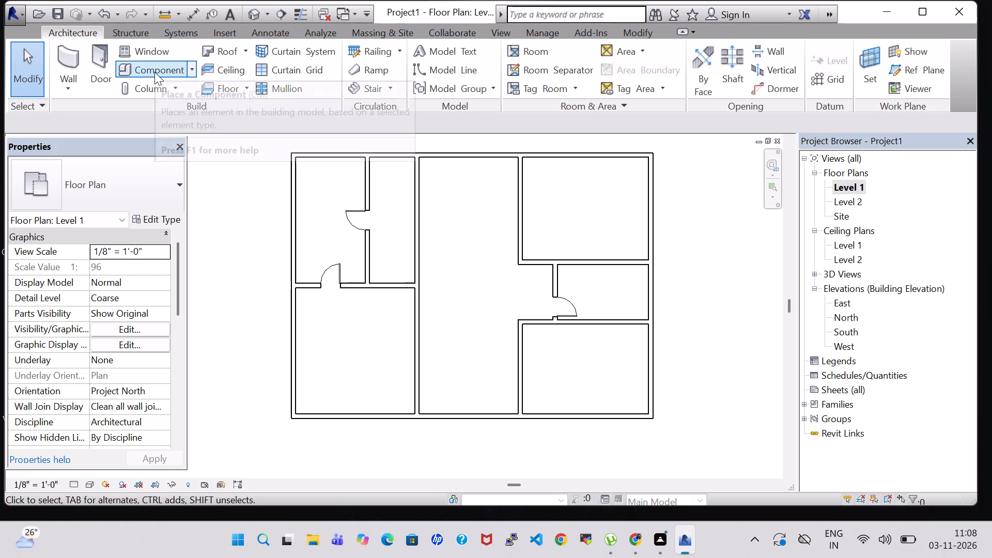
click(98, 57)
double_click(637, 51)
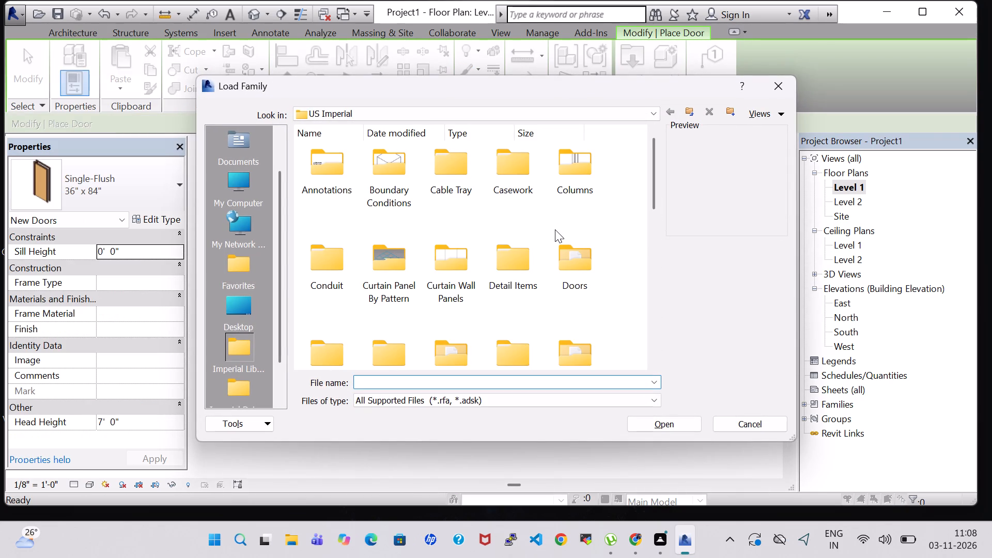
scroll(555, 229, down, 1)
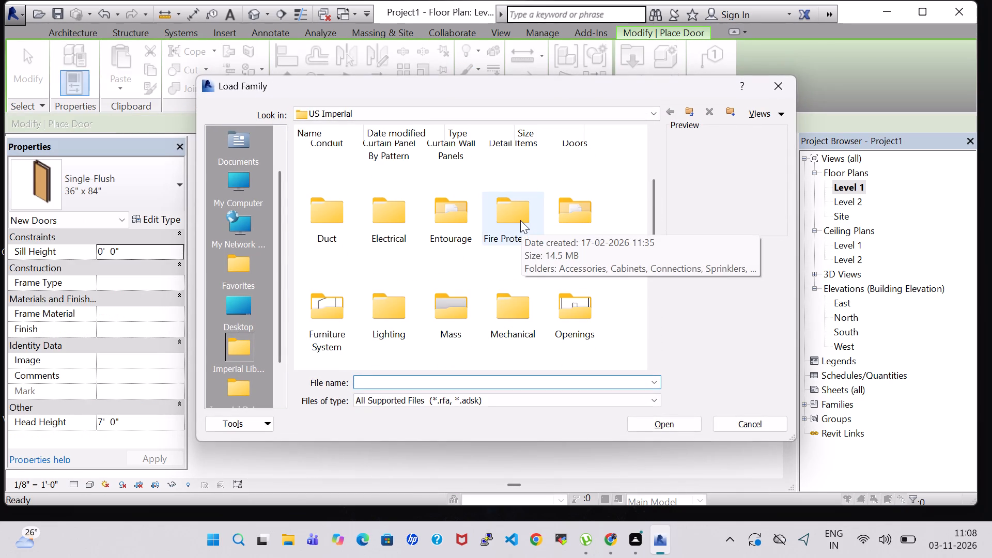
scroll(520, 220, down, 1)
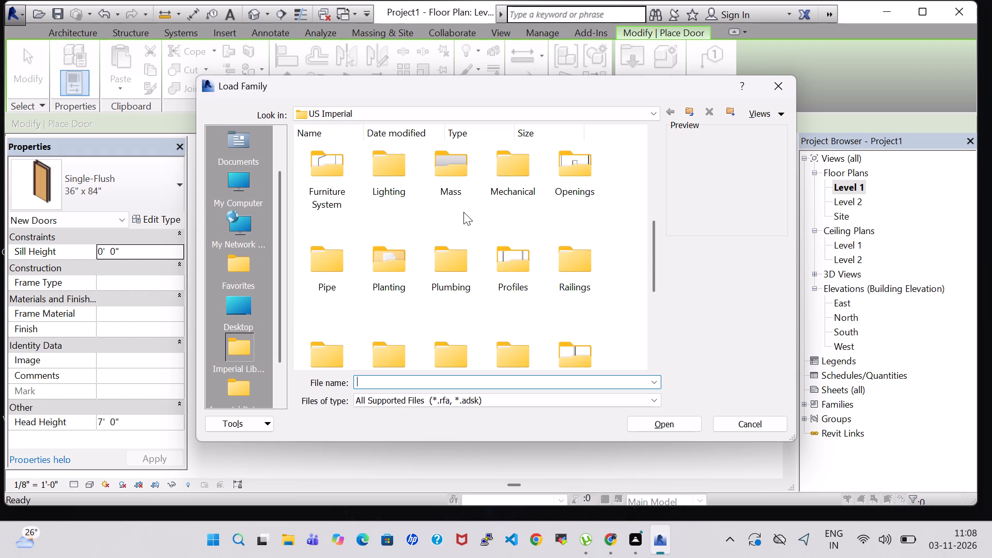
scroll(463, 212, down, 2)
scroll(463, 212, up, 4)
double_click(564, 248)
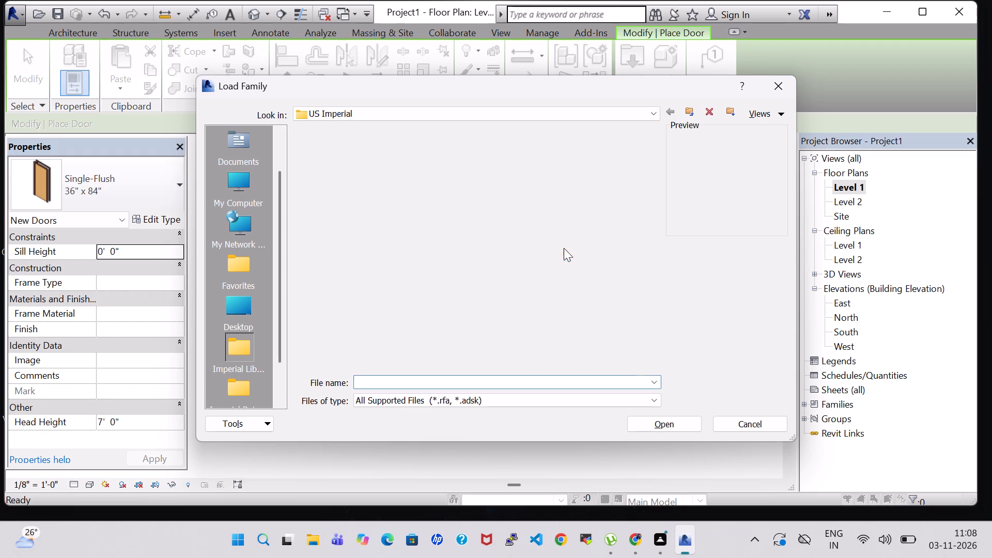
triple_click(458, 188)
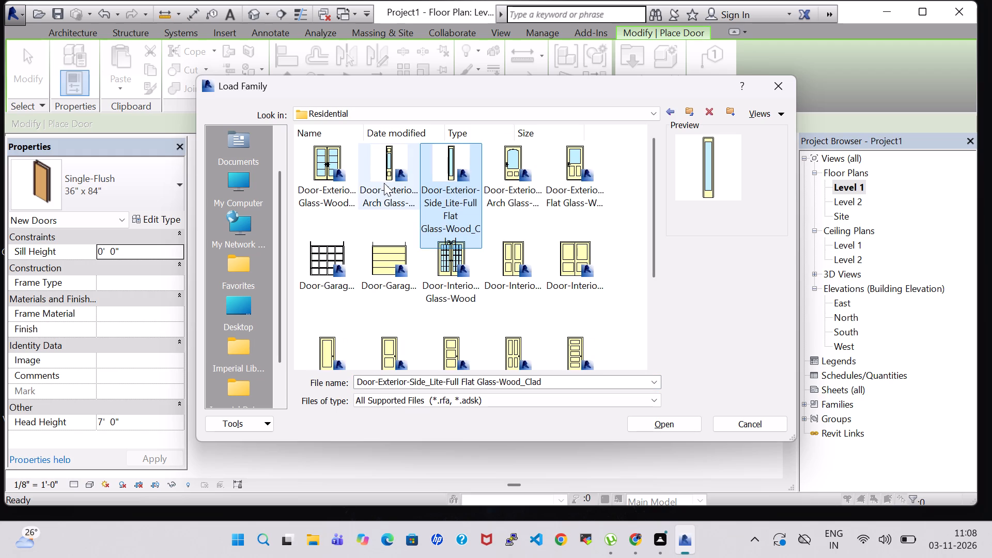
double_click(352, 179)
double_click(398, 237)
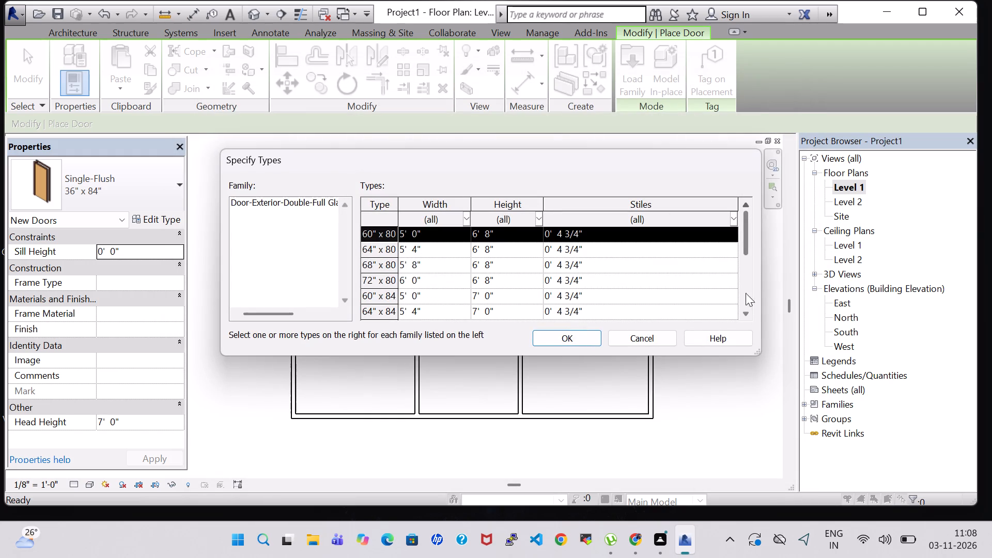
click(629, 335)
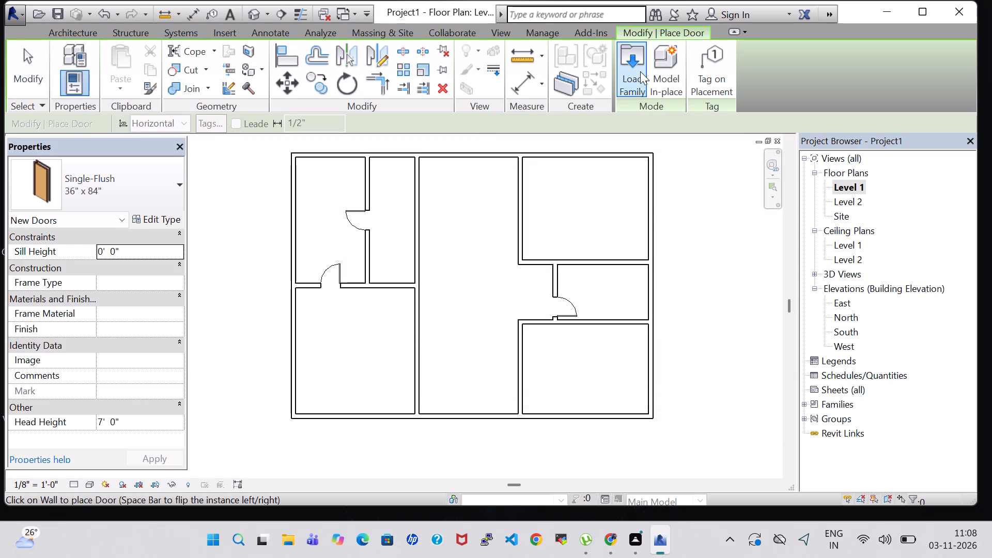
Load the residential door family Door-Interior-Double-Sliding-2_Panel-Wood with the 60" x 80" type.
click(640, 71)
double_click(558, 274)
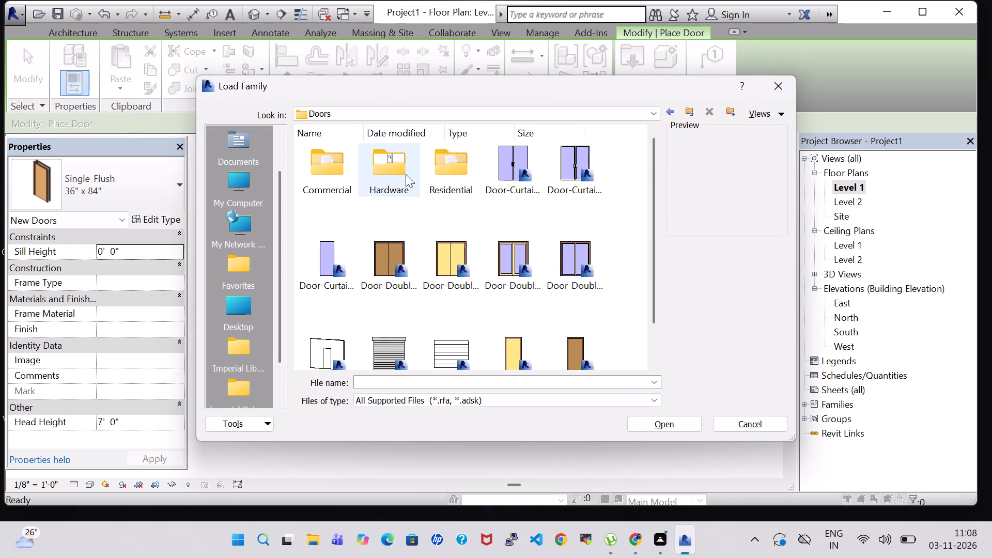
double_click(478, 174)
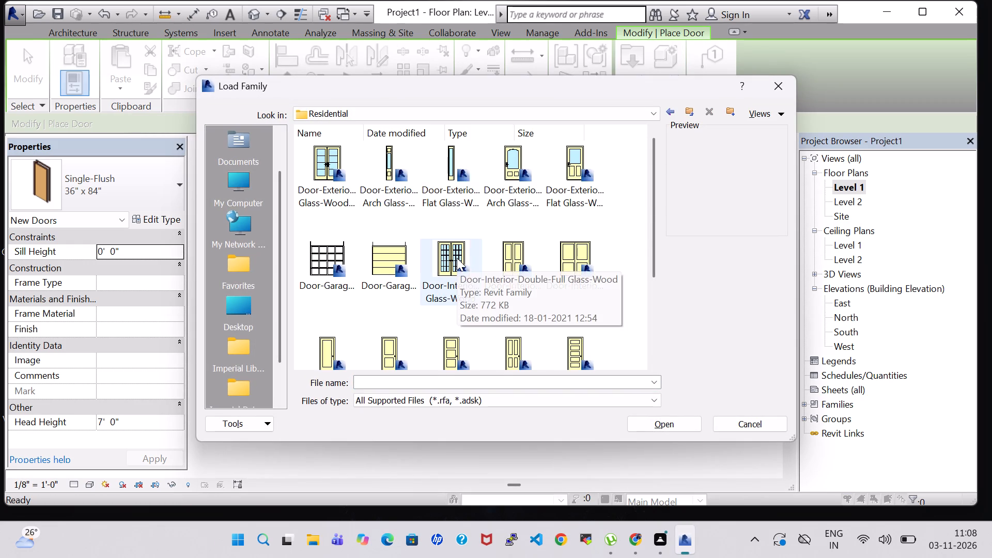
scroll(457, 258, down, 2)
scroll(499, 245, up, 2)
click(564, 243)
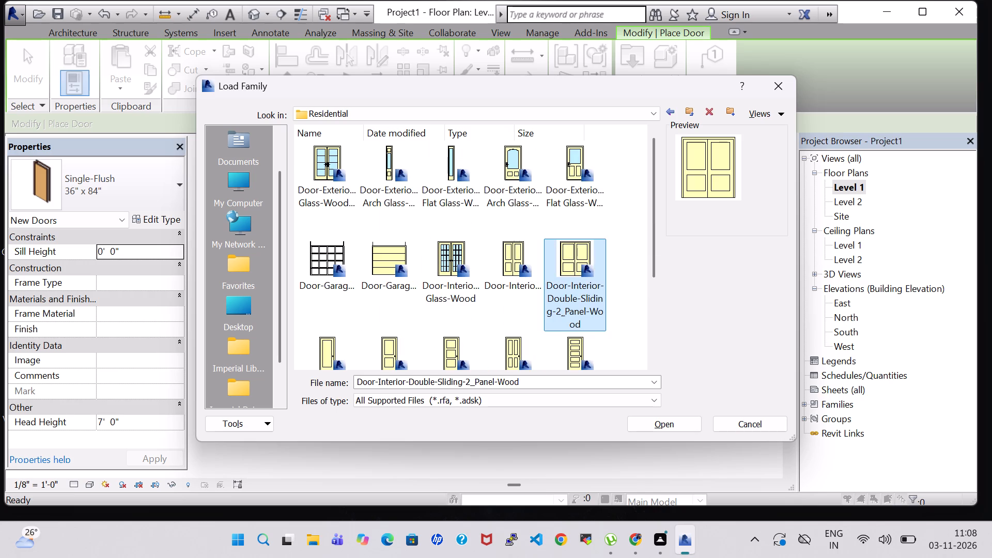
click(640, 431)
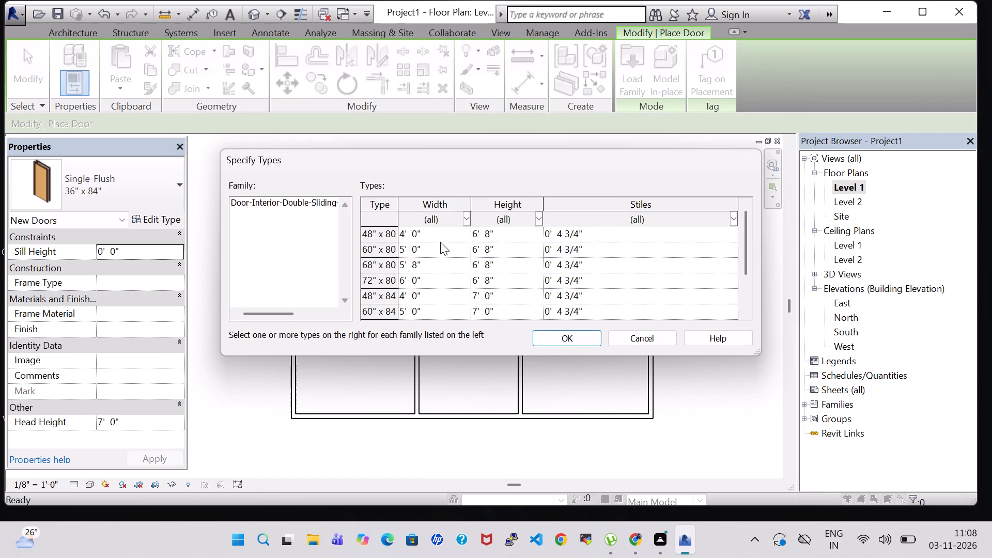
click(434, 241)
click(448, 254)
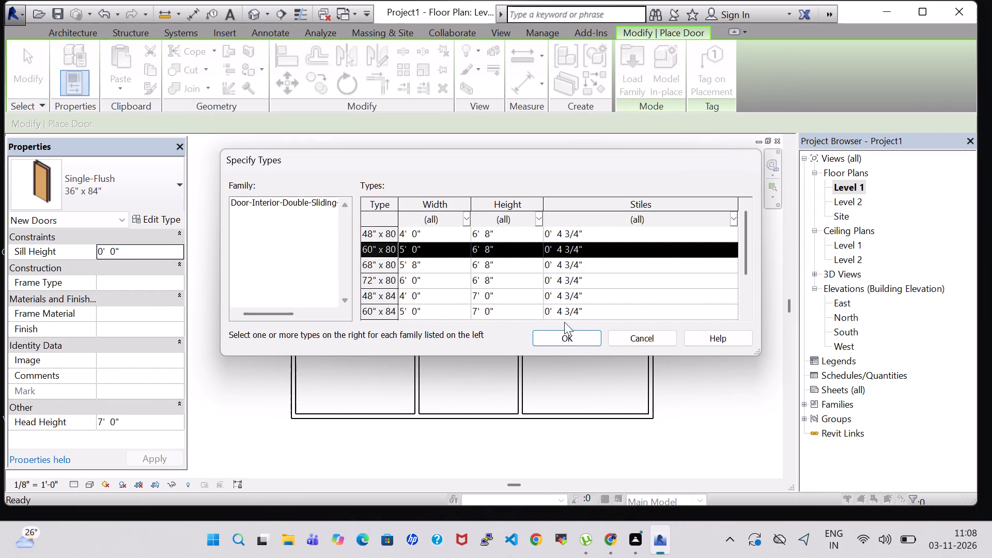
click(578, 338)
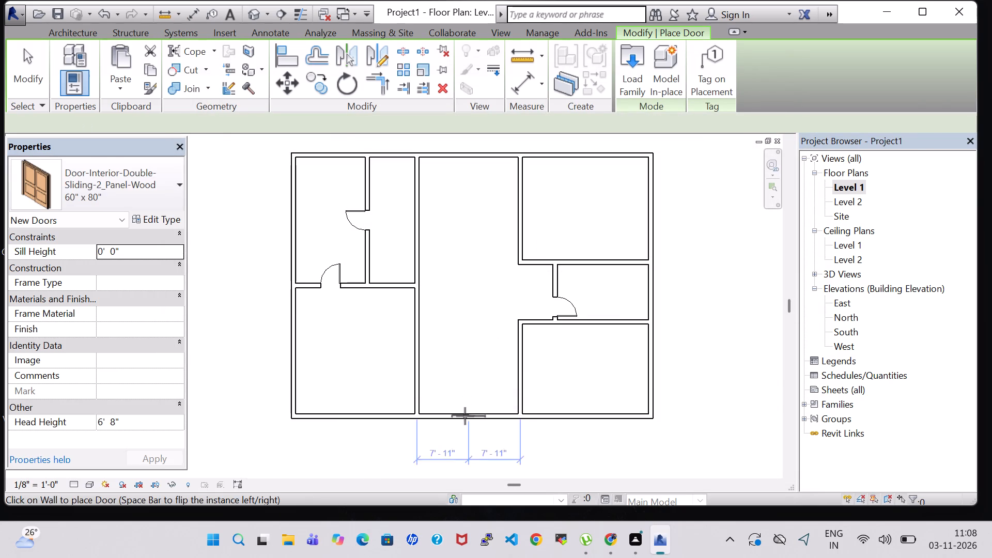
Place the 60" x 80" double sliding door near the middle of the central room's south exterior wall.
scroll(465, 419, up, 7)
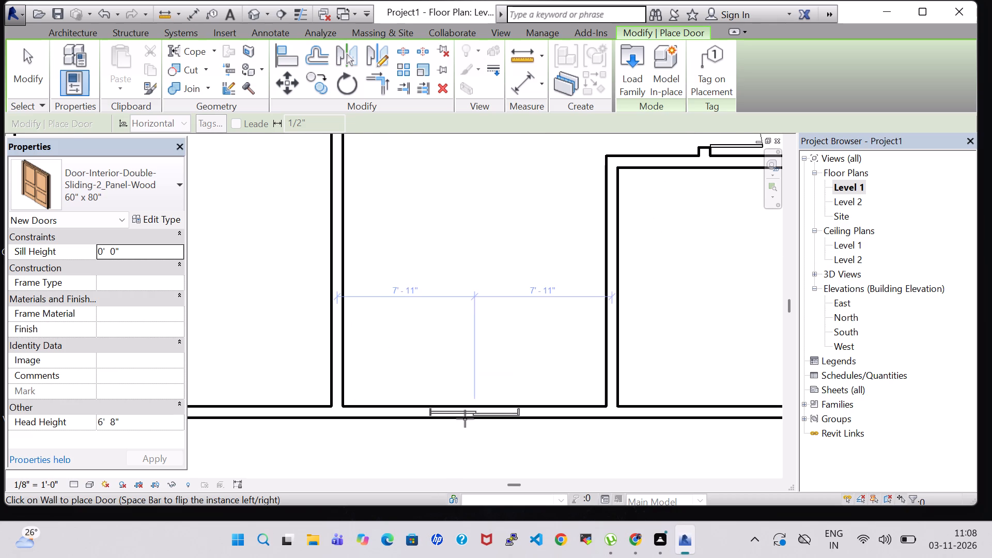
double_click(469, 417)
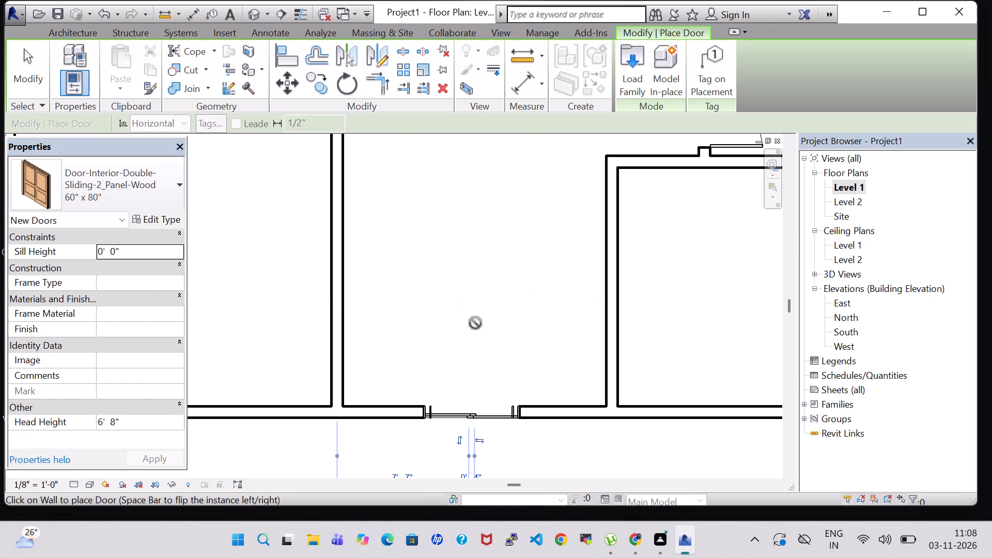
key(Escape)
key(Escape)
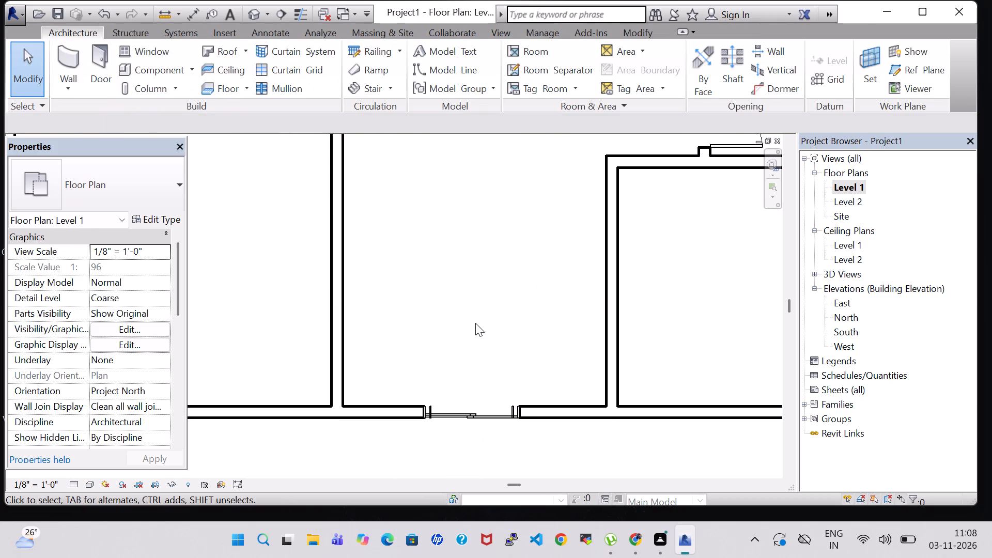
Load the residential door family Door-Exterior-Single-Entry-Half Arch Glass-Wood_Clad with the 30" x 80" type.
scroll(475, 323, down, 3)
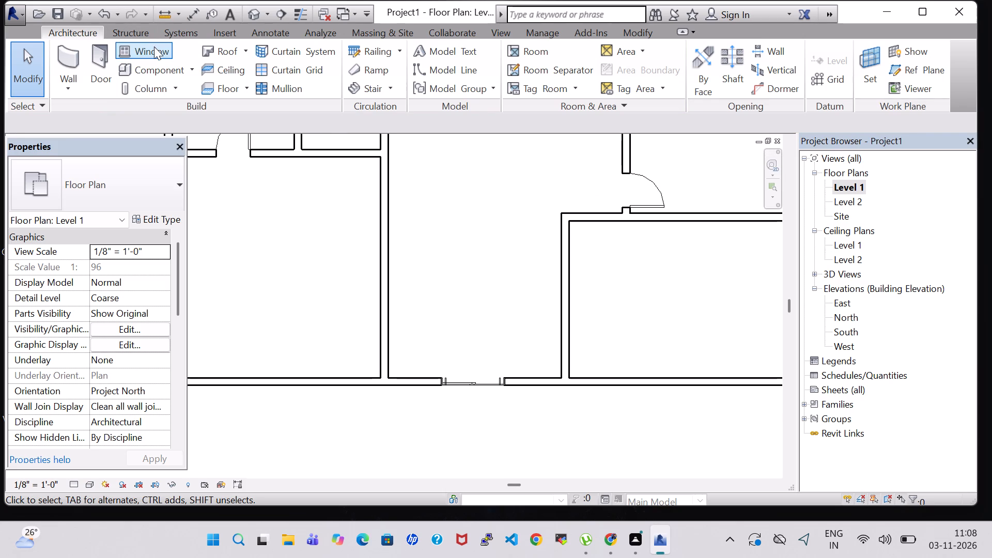
click(103, 54)
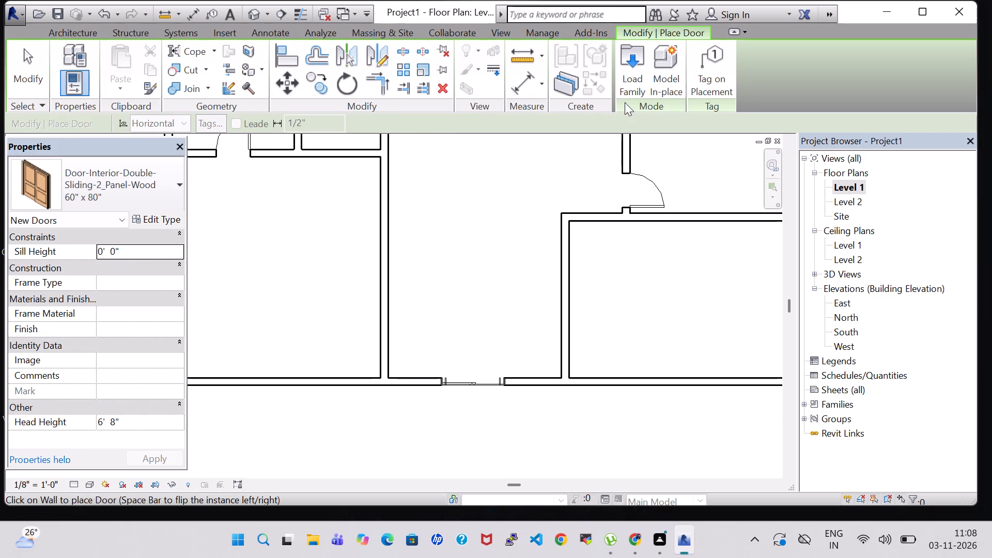
click(624, 81)
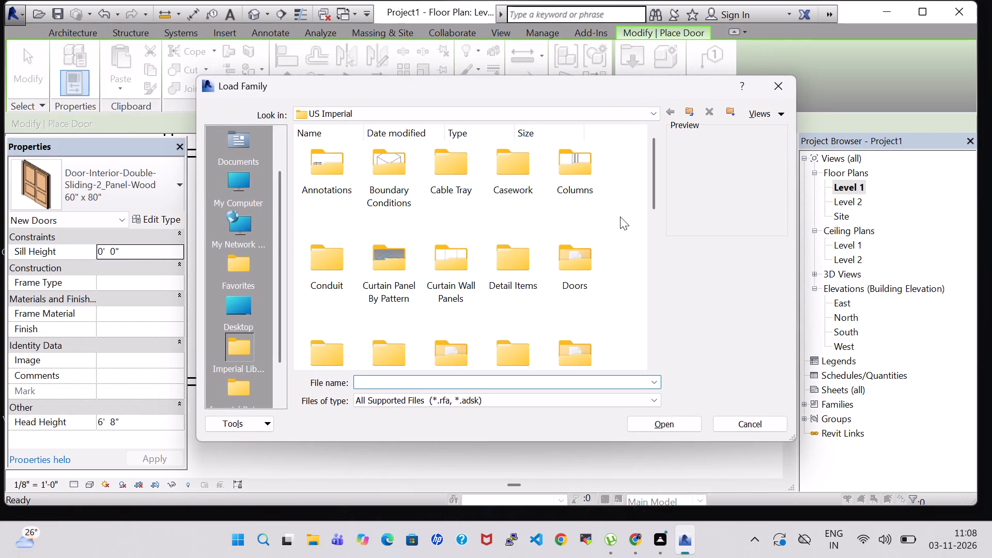
double_click(553, 260)
triple_click(468, 185)
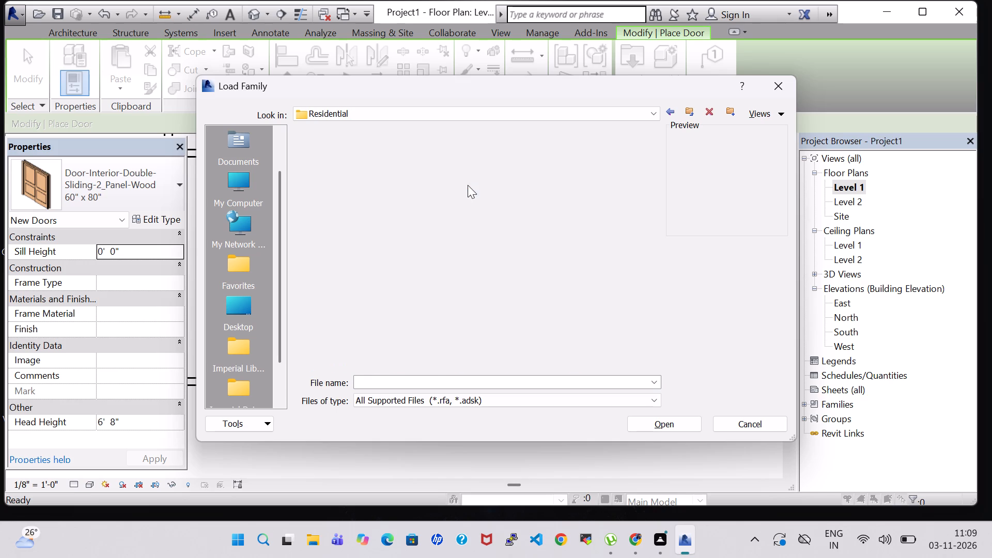
click(510, 173)
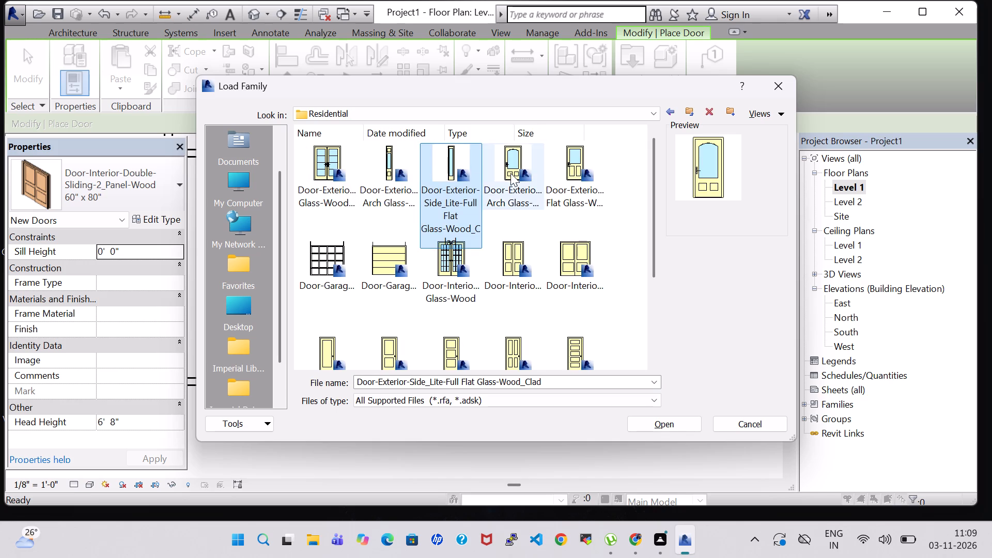
scroll(551, 312, down, 2)
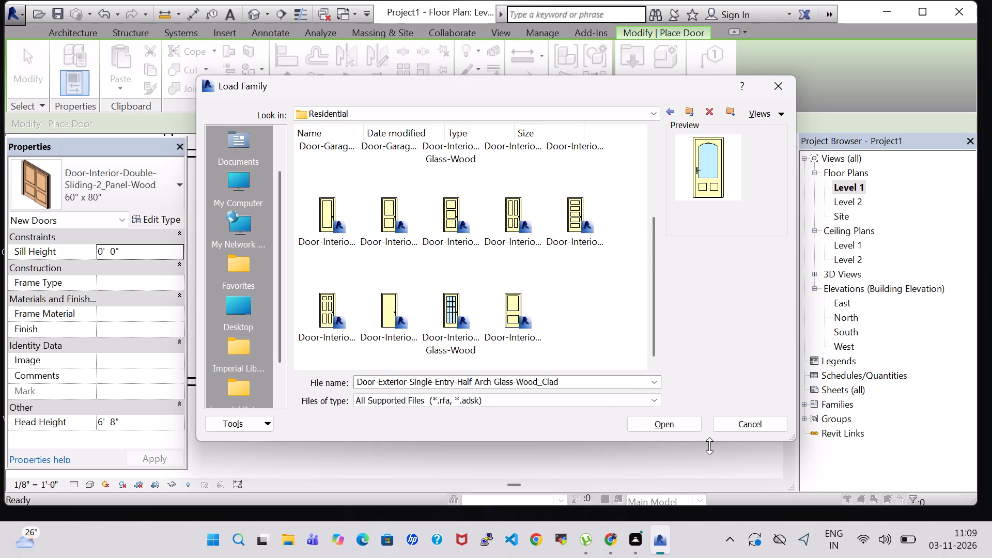
click(691, 417)
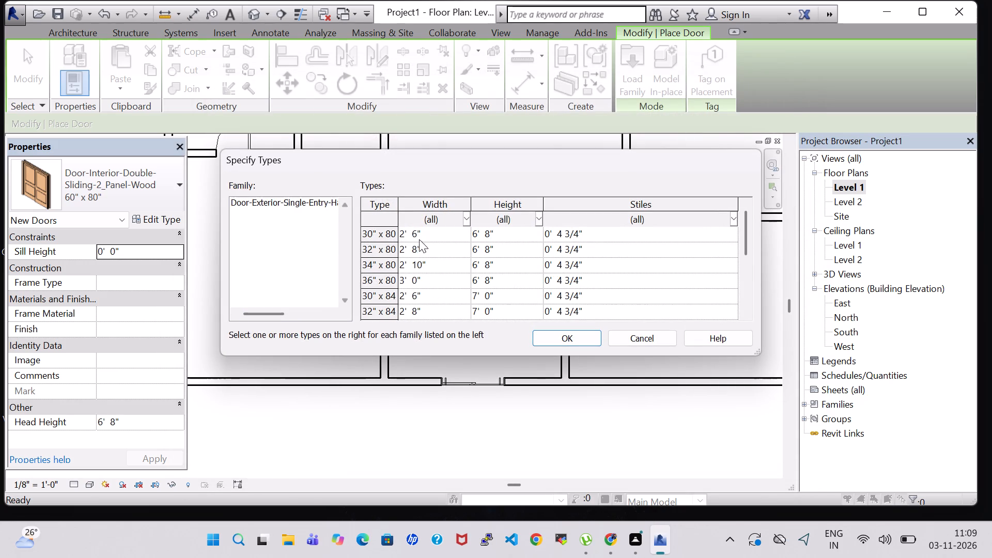
click(418, 238)
click(576, 336)
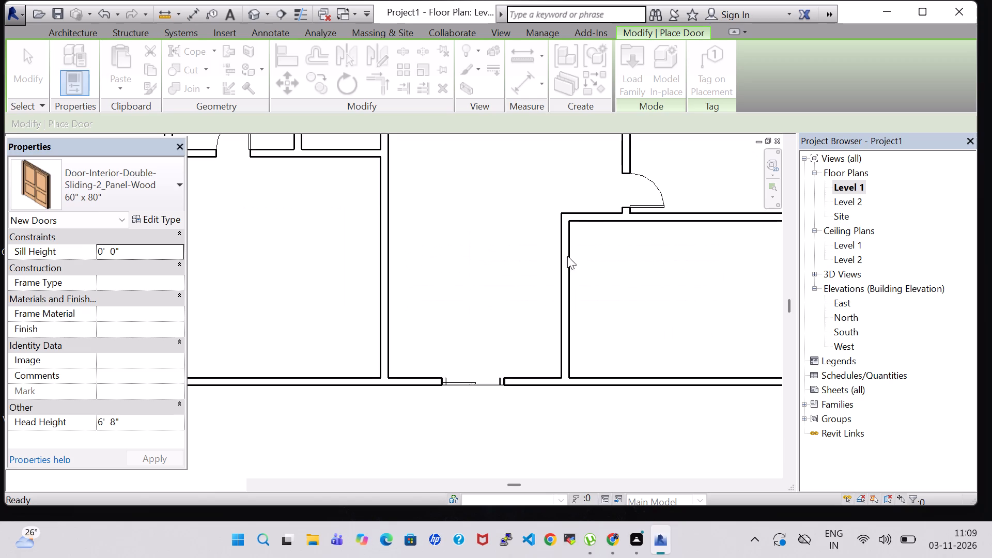
Place a 30" x 80" half arch glass door in the southeast room's north wall, swinging inward, about 2' 1" from its west wall.
scroll(588, 224, up, 4)
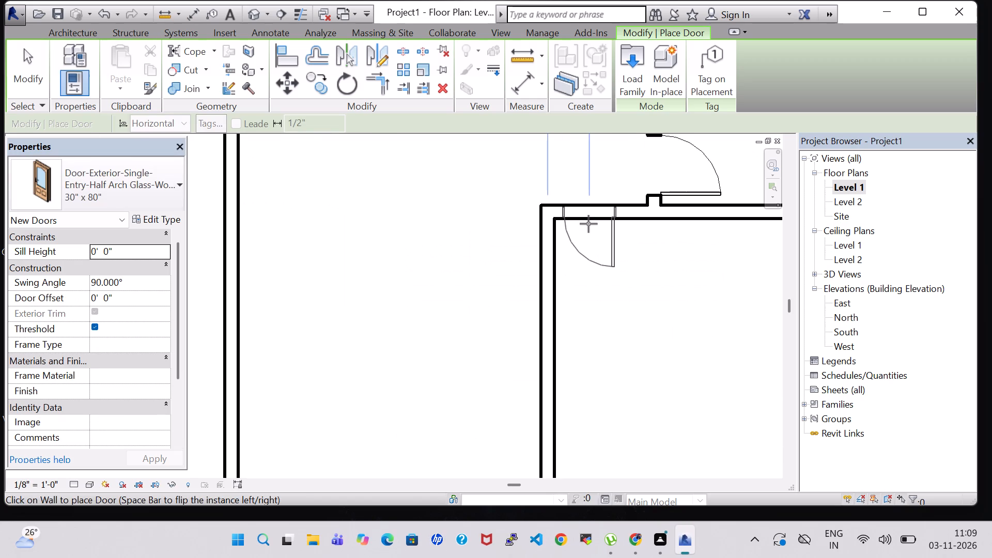
key(space)
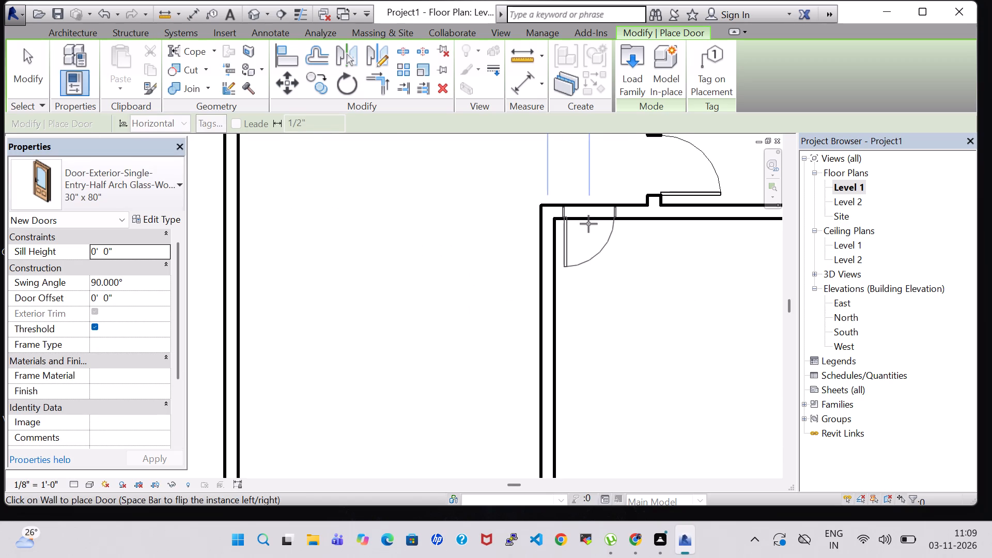
scroll(506, 224, down, 4)
middle_drag(498, 222, 498, 235)
middle_drag(498, 246, 521, 382)
middle_click(521, 382)
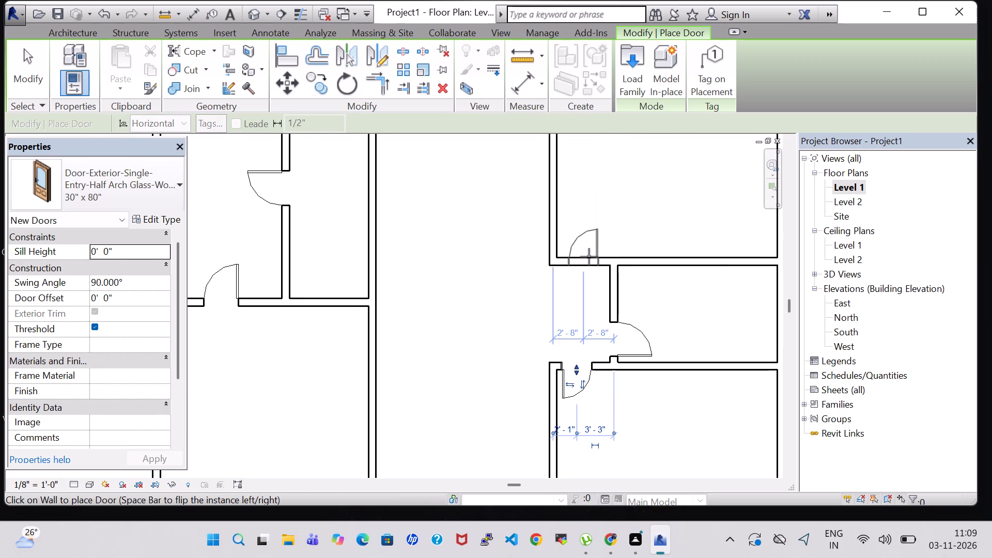
Place a 30" x 80" half arch glass door in the northeast room's south wall, hinged on the west side, about 2' 8" from its west wall.
key(space)
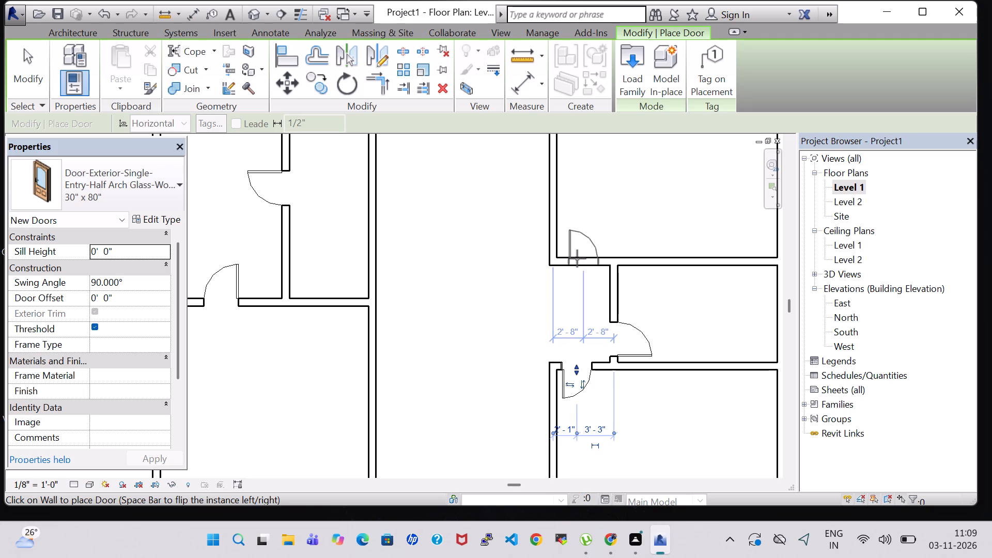
click(577, 258)
key(Escape)
key(Escape)
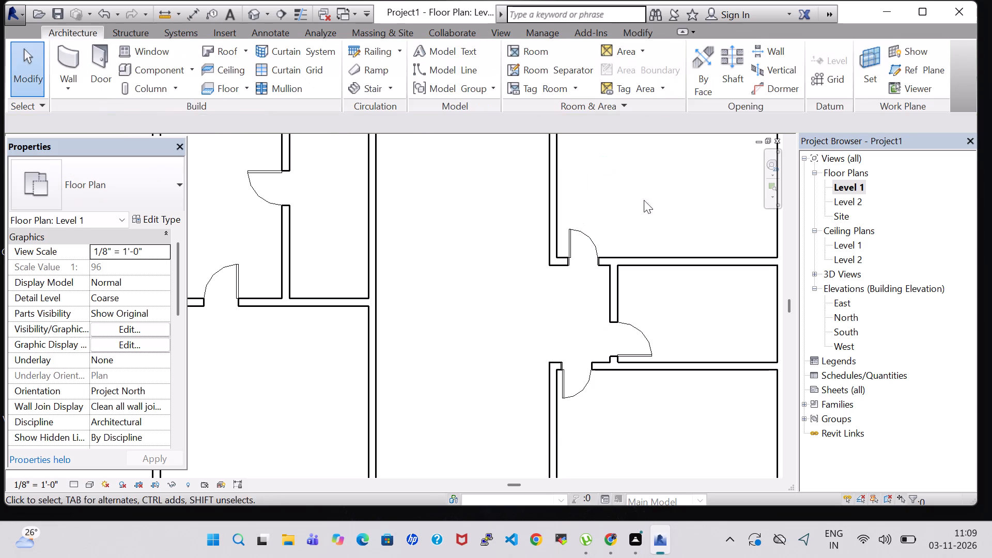
Nudge the door in the northeast room's south wall westward to about 2' 2" from the room's west wall.
click(589, 237)
key(Left)
key(Left)
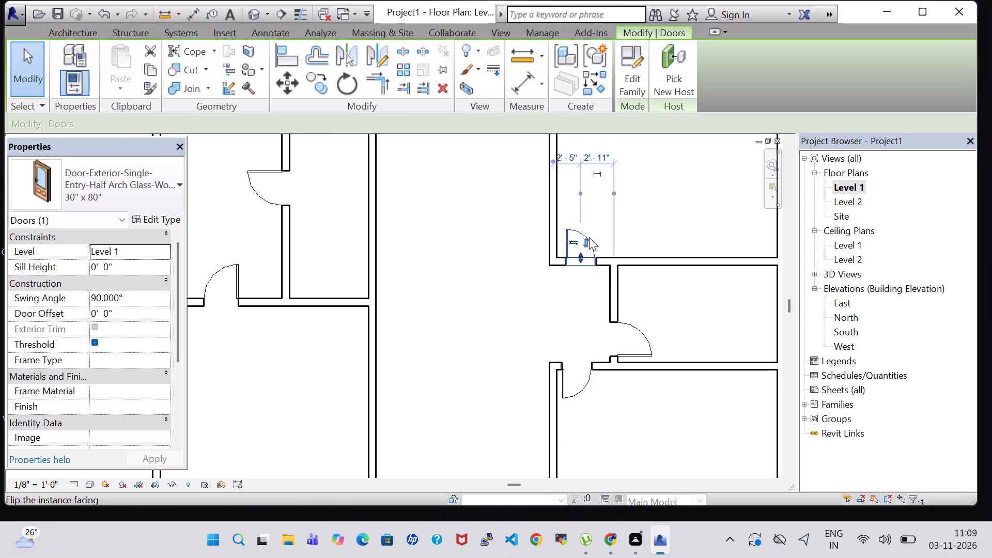
click(458, 250)
Place a 30" x 80" half arch glass door in the southwest room's east wall, hinged north and swinging inward, about 2' 4" from its north wall.
scroll(457, 250, down, 1)
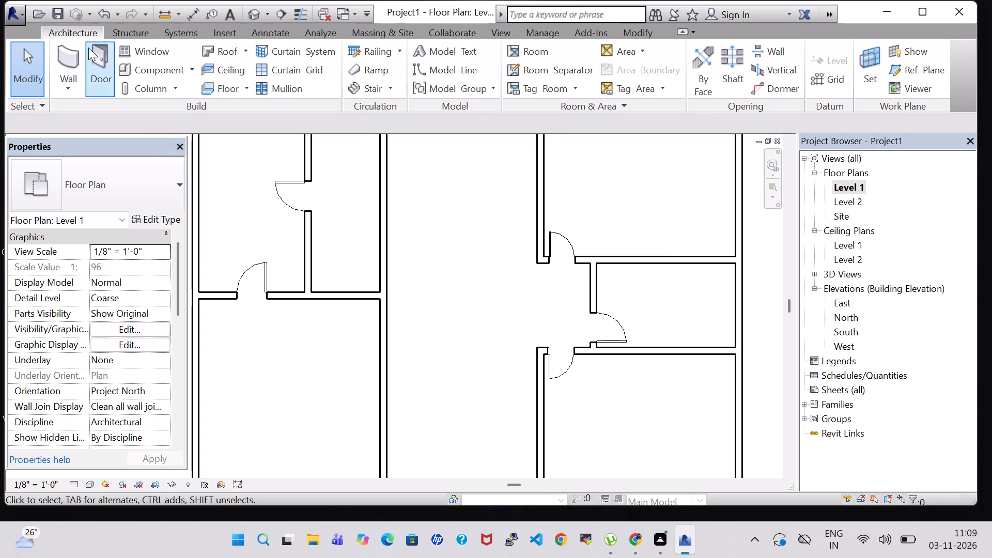
click(89, 50)
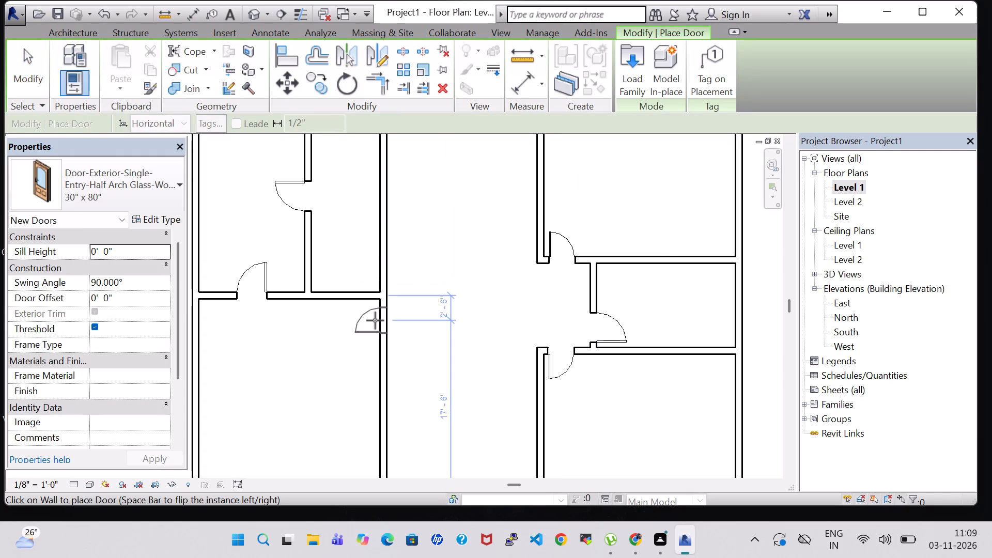
key(space)
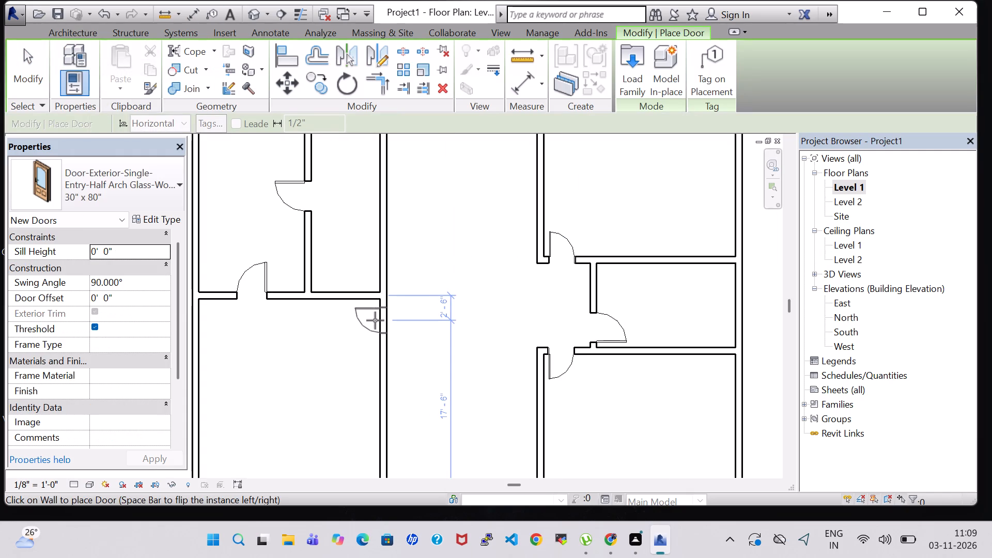
click(376, 318)
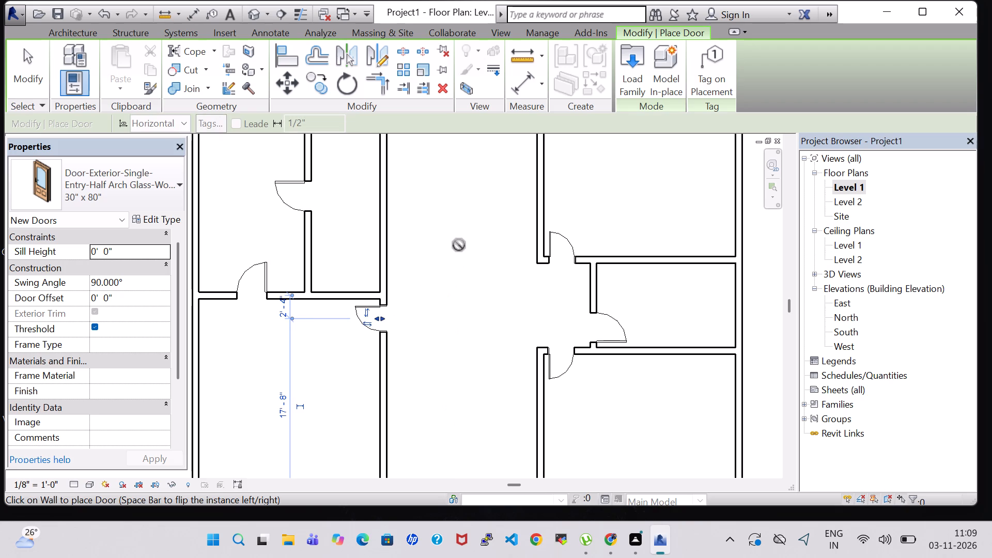
click(459, 245)
scroll(459, 245, down, 3)
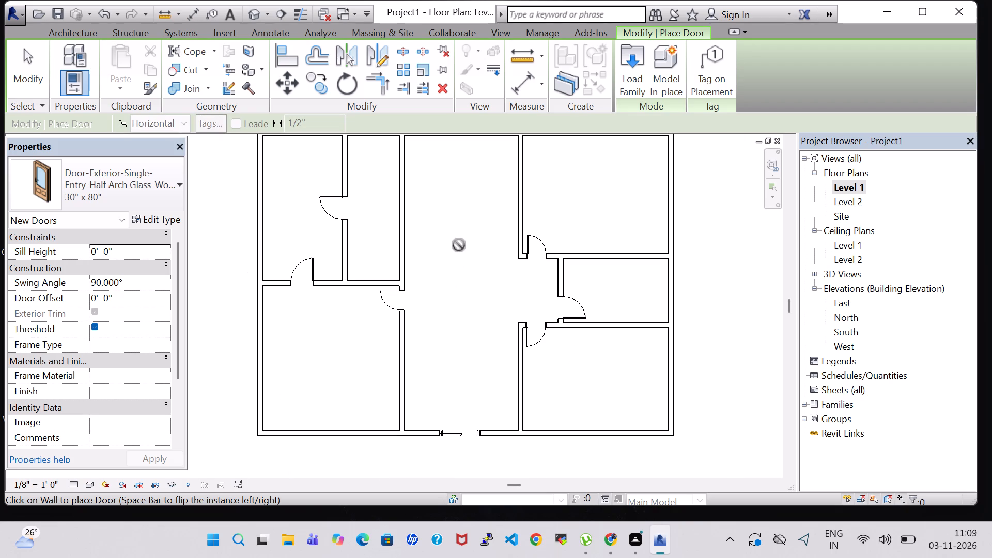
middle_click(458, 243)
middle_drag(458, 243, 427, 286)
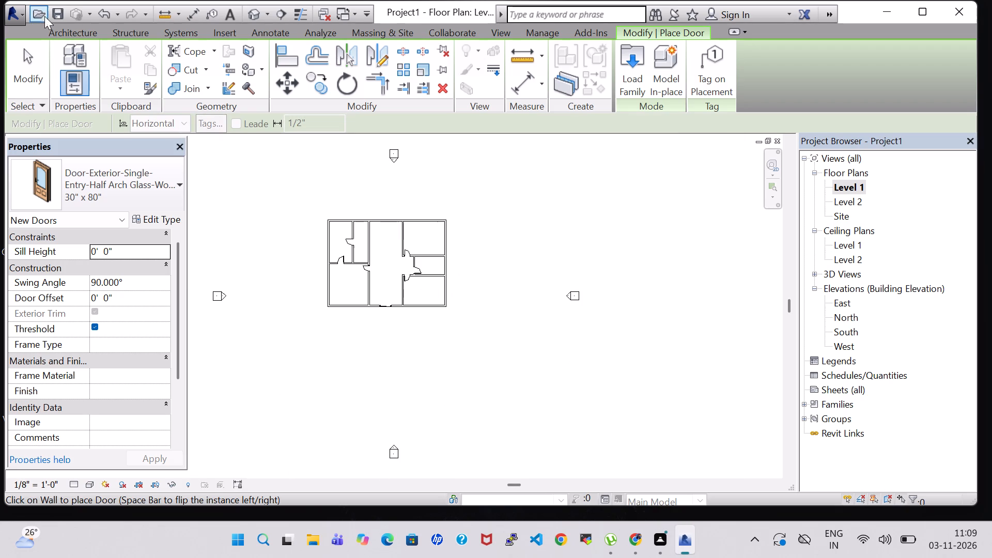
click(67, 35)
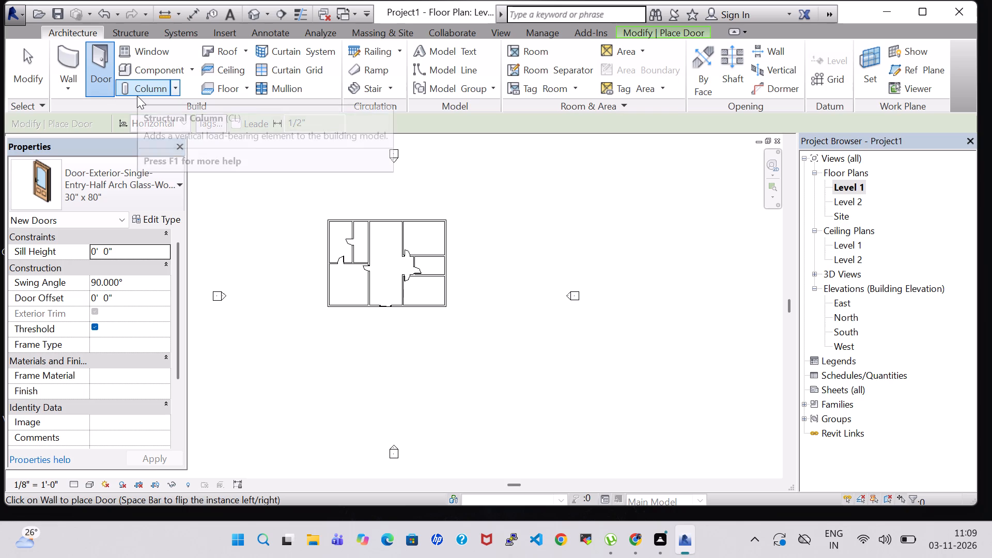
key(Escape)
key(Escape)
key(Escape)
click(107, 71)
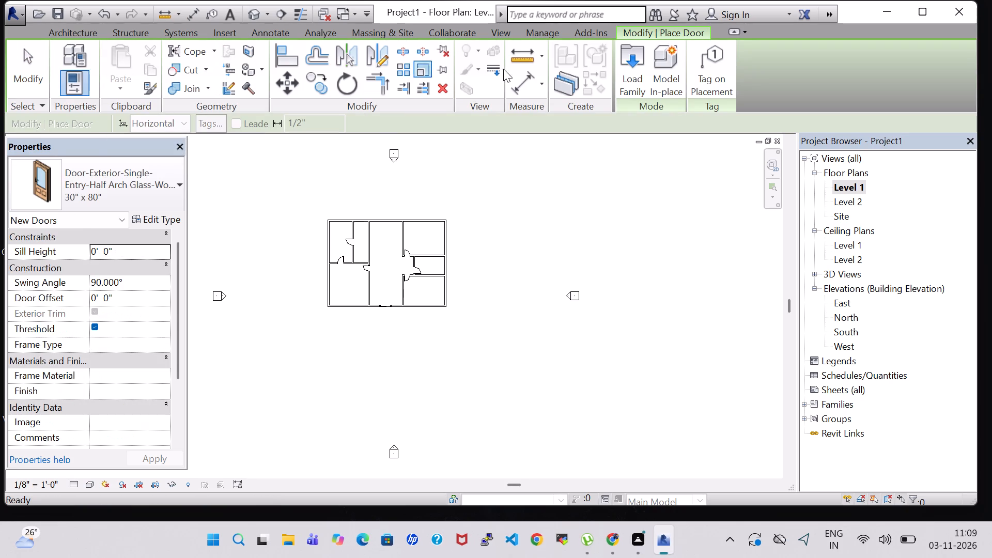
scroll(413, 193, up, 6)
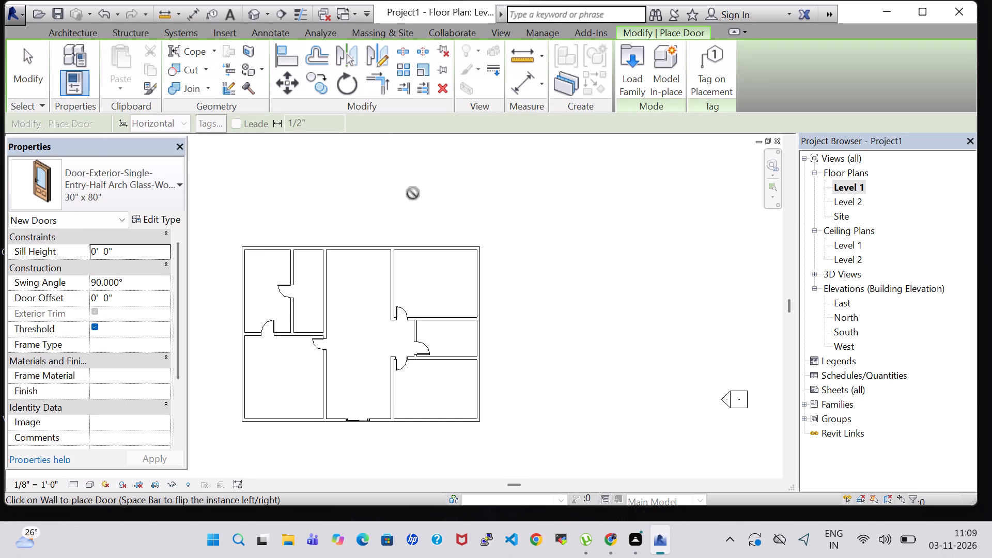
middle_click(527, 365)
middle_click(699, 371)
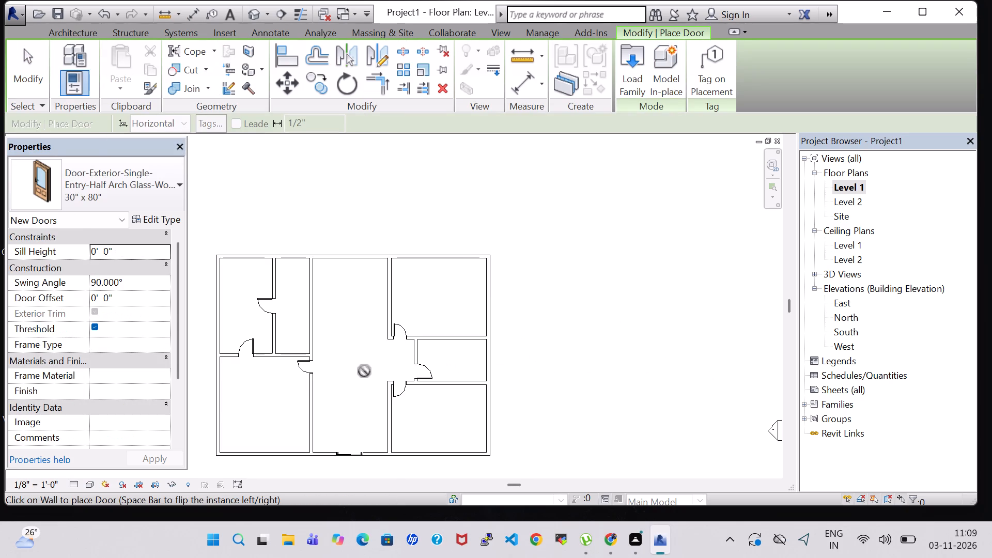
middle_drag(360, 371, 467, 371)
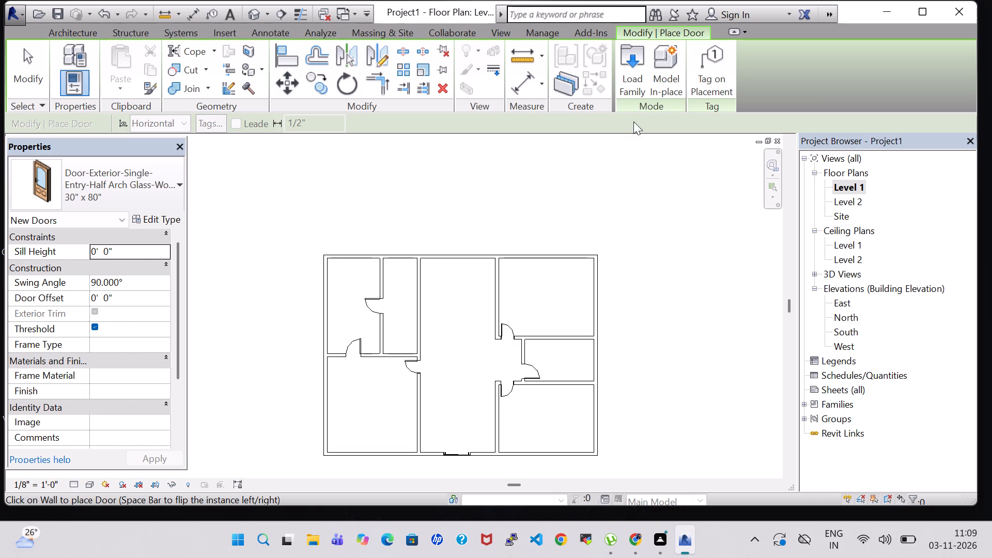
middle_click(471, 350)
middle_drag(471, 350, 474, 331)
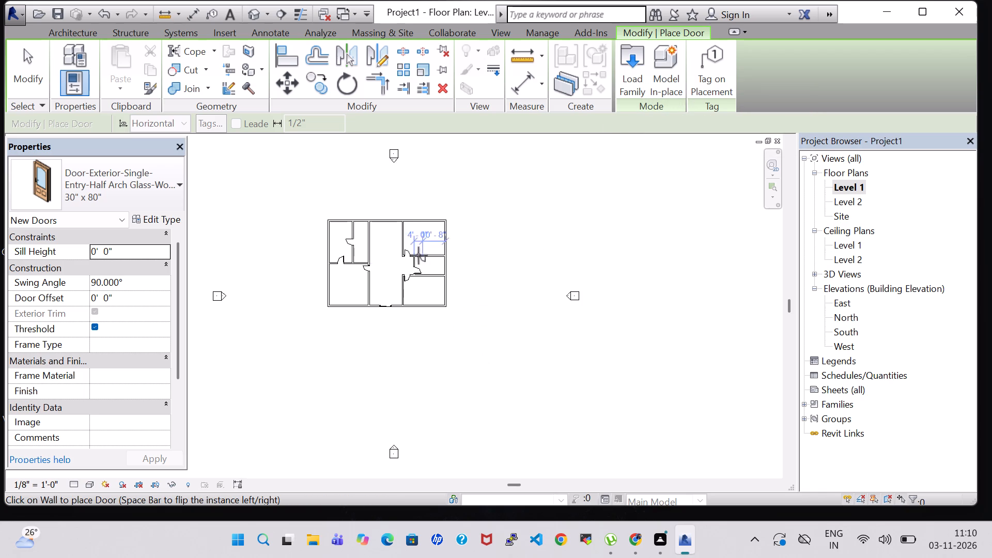
Load the residential Door-Interior-Single-Full Glass-Wood family from the US Imperial door library in the 30" x 80" type.
scroll(390, 235, up, 13)
scroll(377, 283, up, 1)
scroll(377, 283, down, 4)
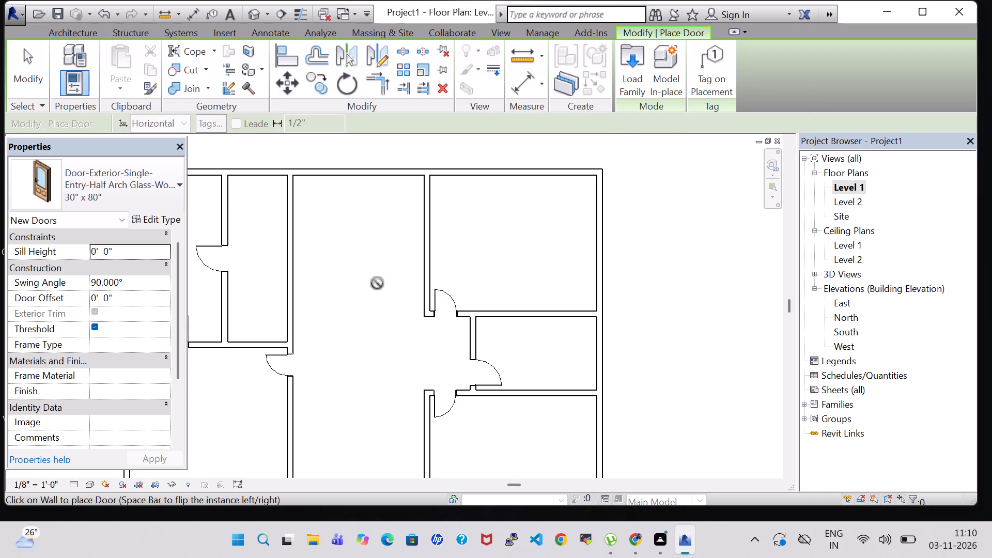
middle_drag(367, 290, 492, 271)
scroll(492, 271, down, 2)
middle_drag(493, 287, 493, 286)
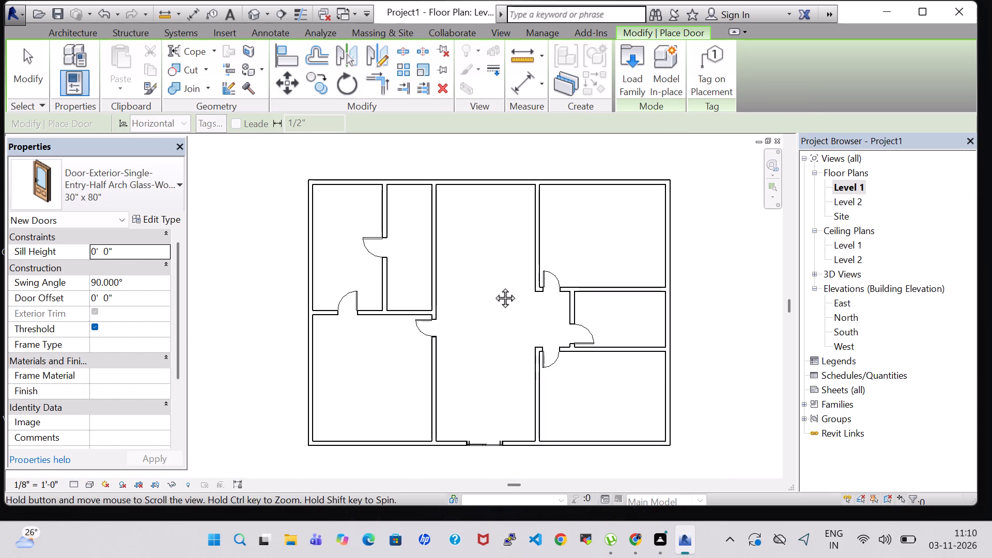
middle_drag(493, 286, 492, 268)
click(631, 60)
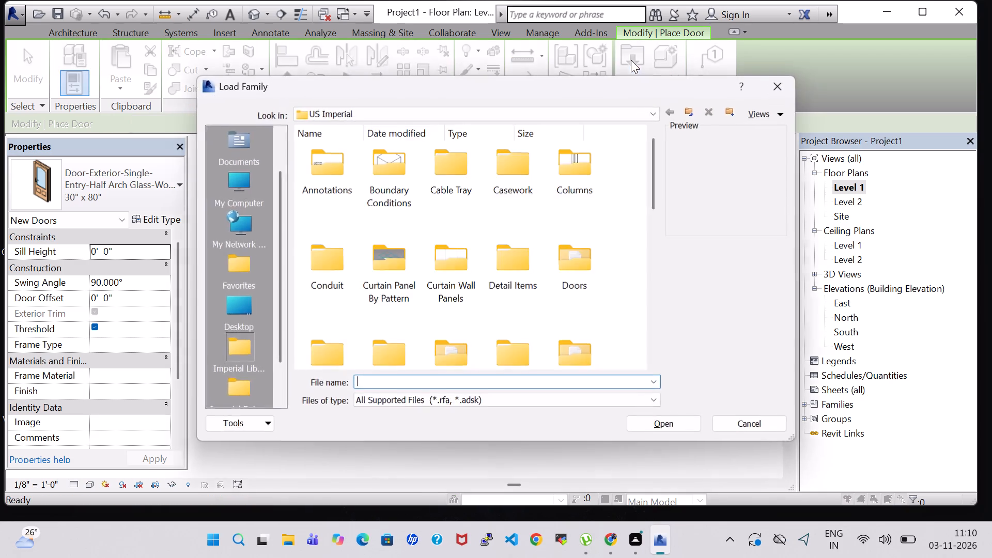
click(586, 257)
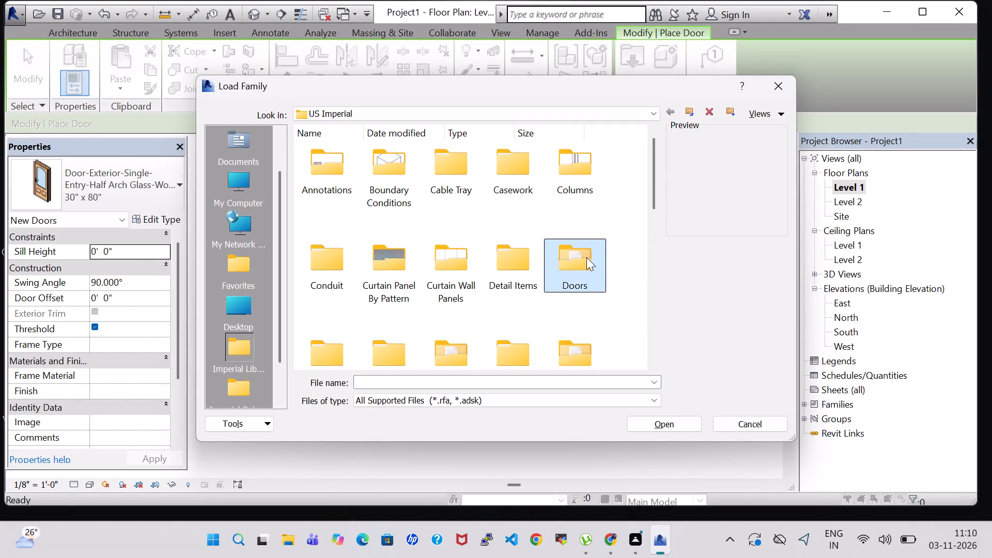
double_click(581, 277)
double_click(452, 181)
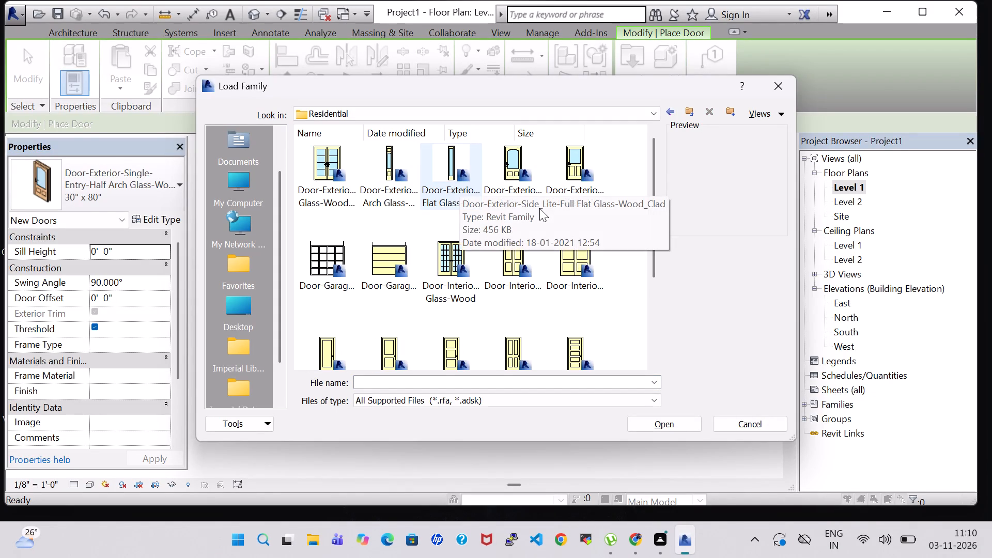
scroll(538, 220, down, 4)
click(460, 317)
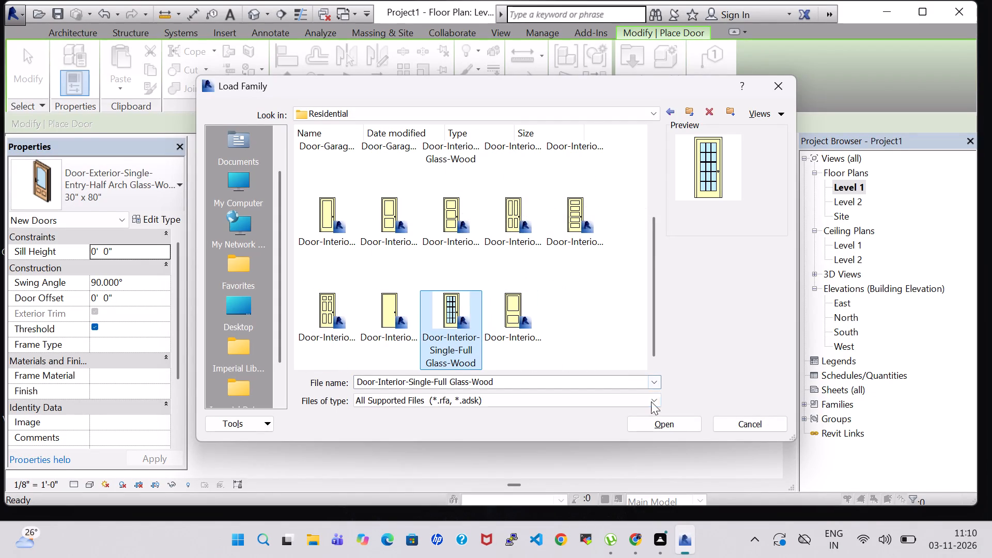
click(660, 423)
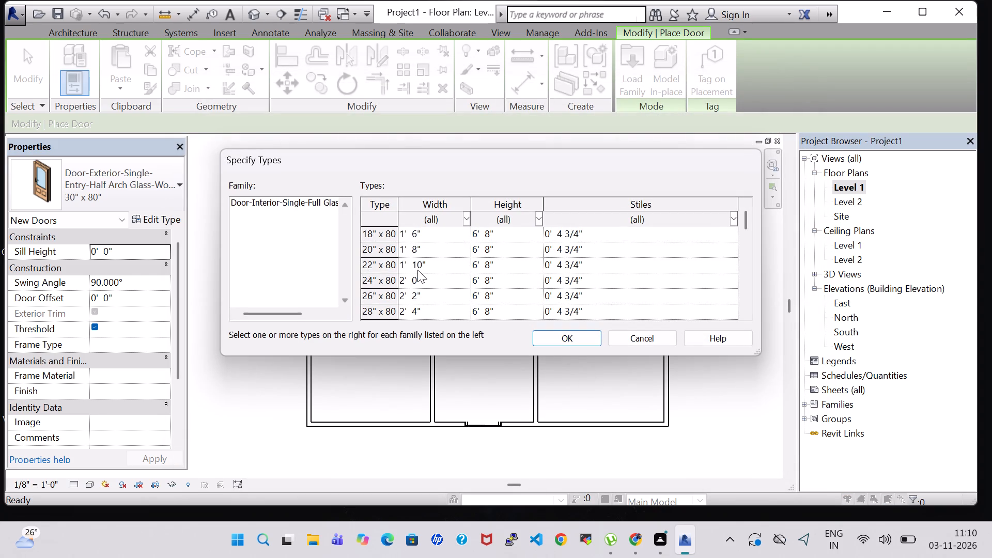
scroll(414, 273, down, 1)
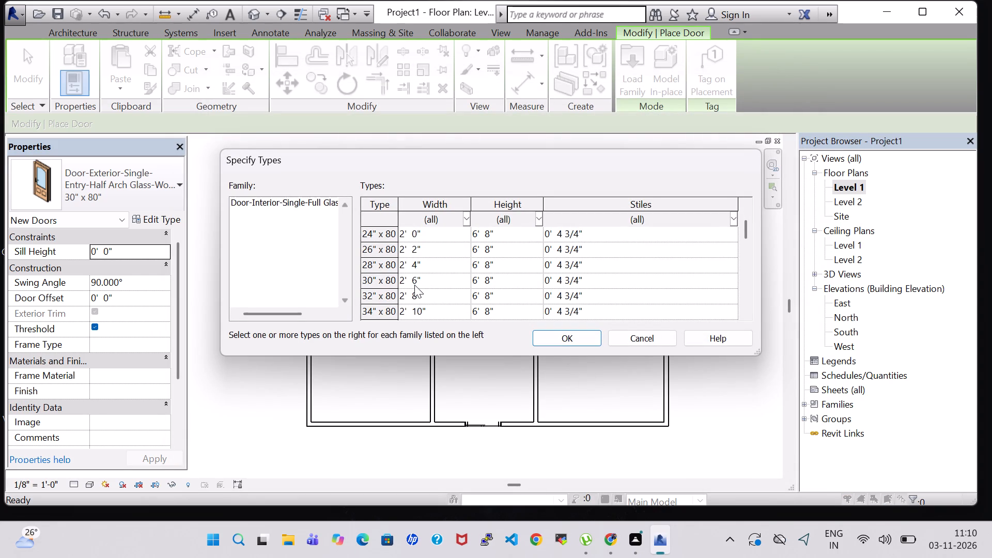
click(412, 284)
click(575, 342)
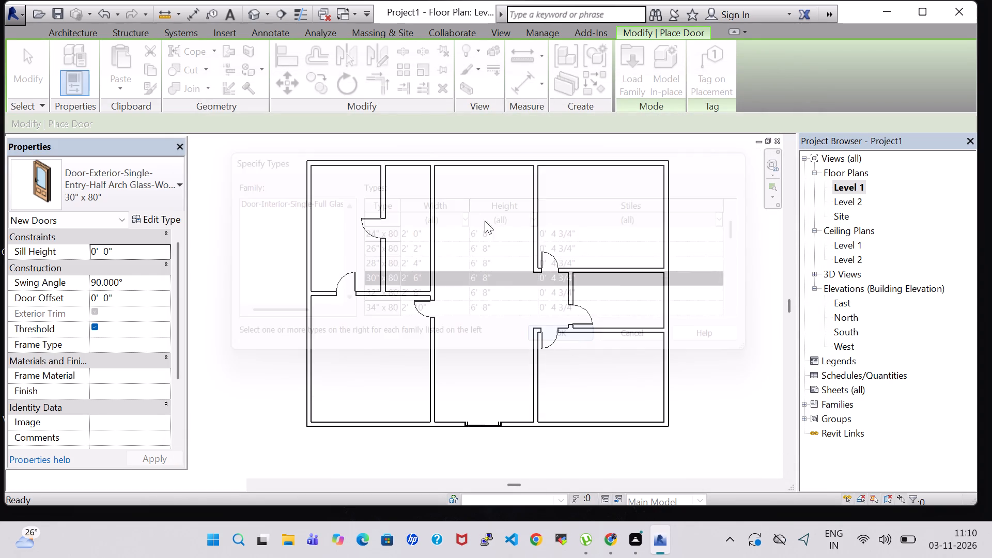
Place a 30" x 80" full glass wood door in the central hall's north wall, hinged west and swinging inward, about 2' 5" from its west wall.
click(448, 171)
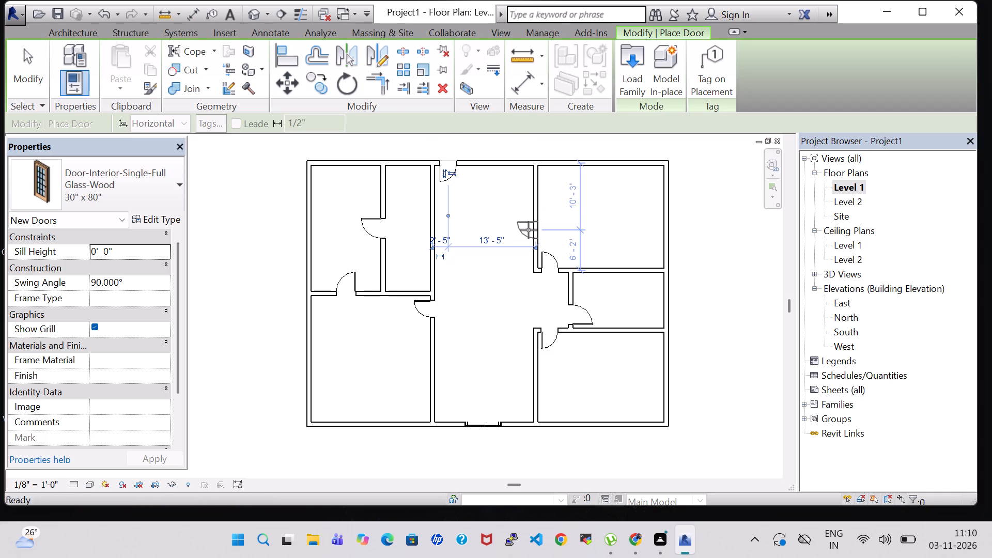
key(Escape)
key(Escape)
key(Escape)
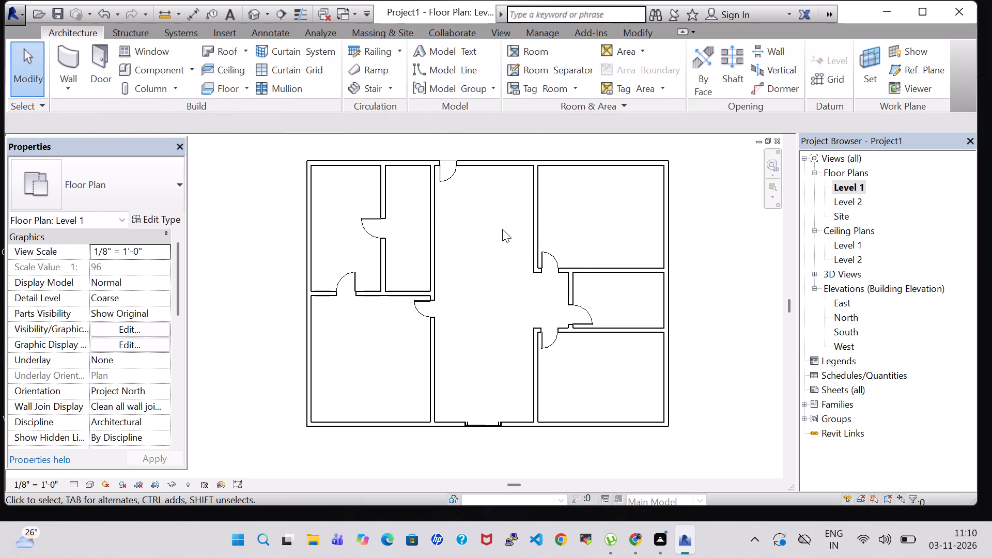
Place tagged rooms in the northwest, southwest, northeast, middle east and southeast spaces, plus two in the central hall, at its south and north ends.
scroll(469, 200, up, 1)
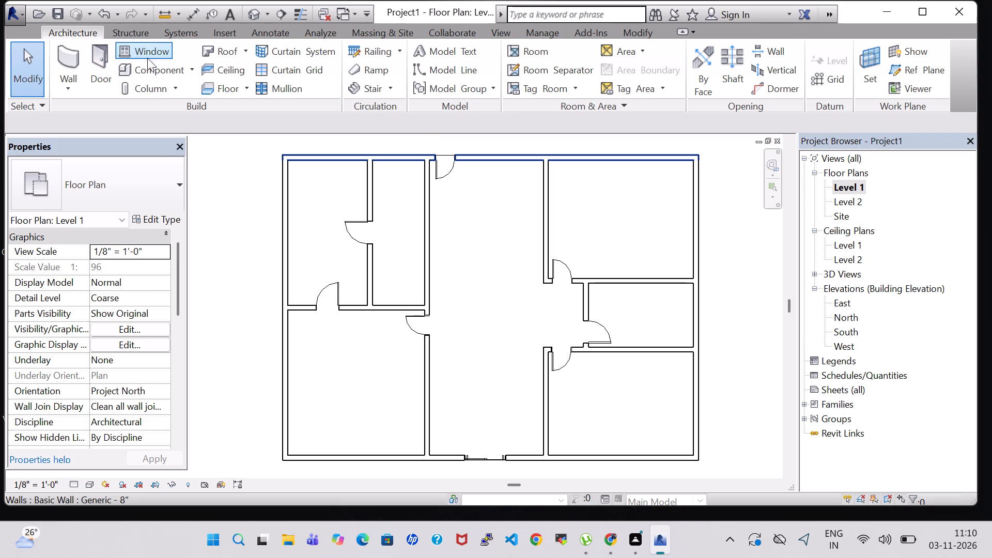
click(519, 50)
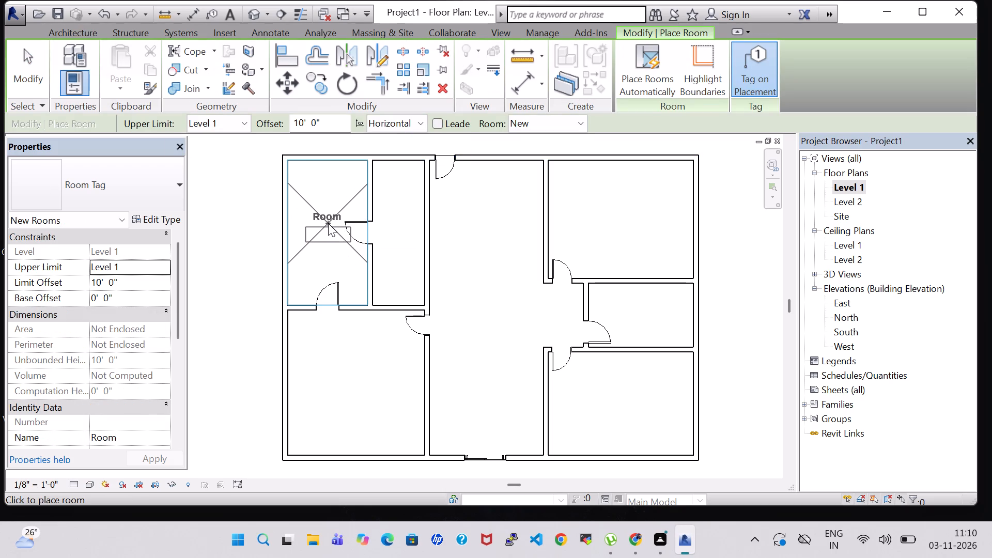
click(328, 223)
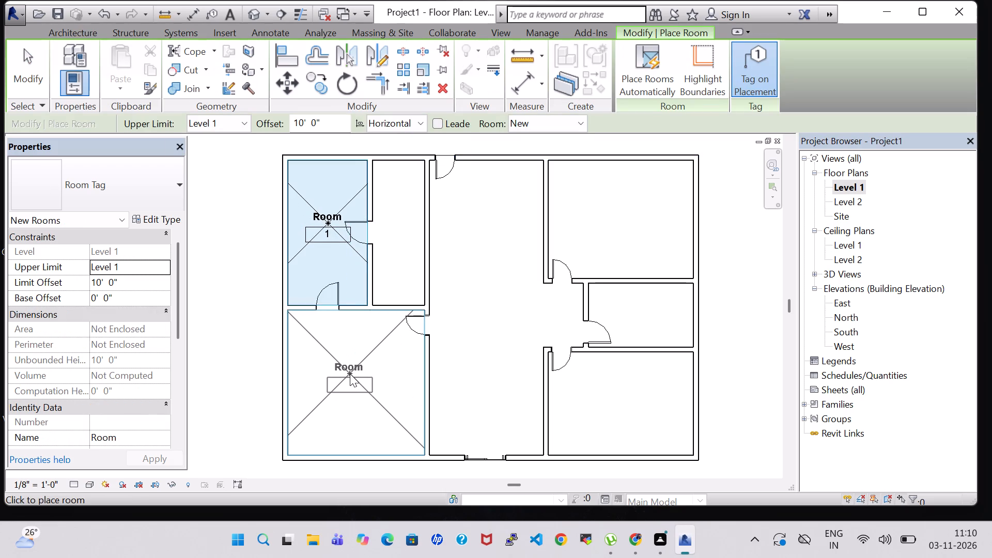
click(350, 374)
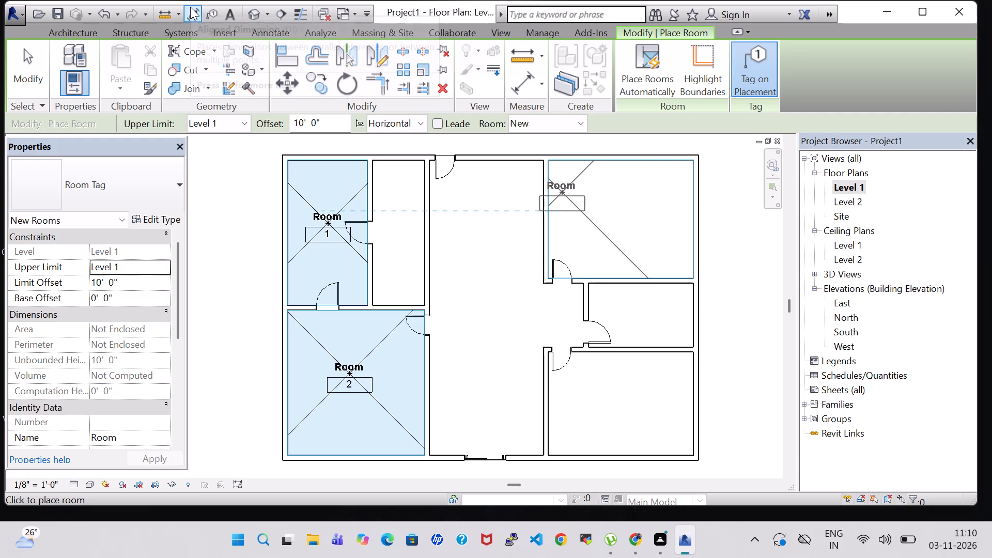
click(483, 393)
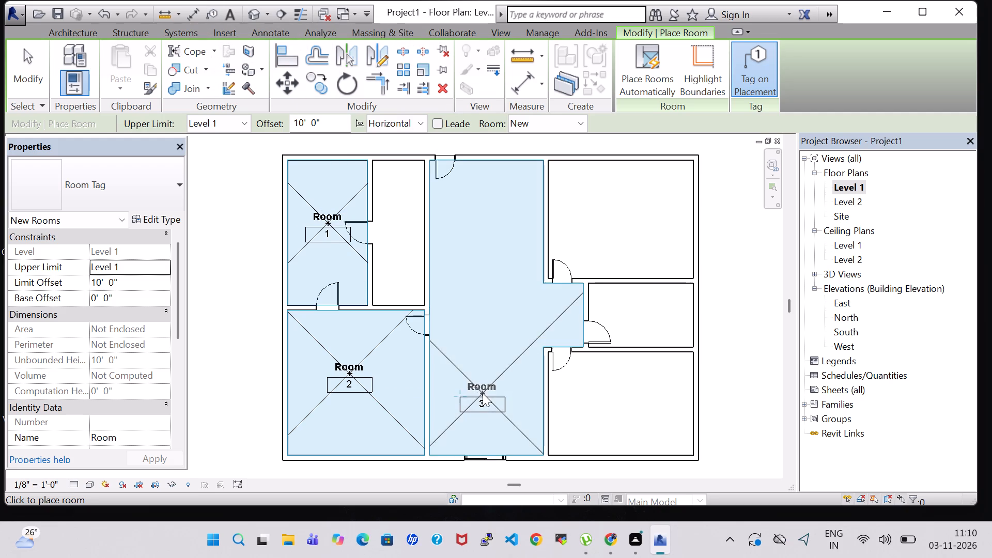
click(488, 221)
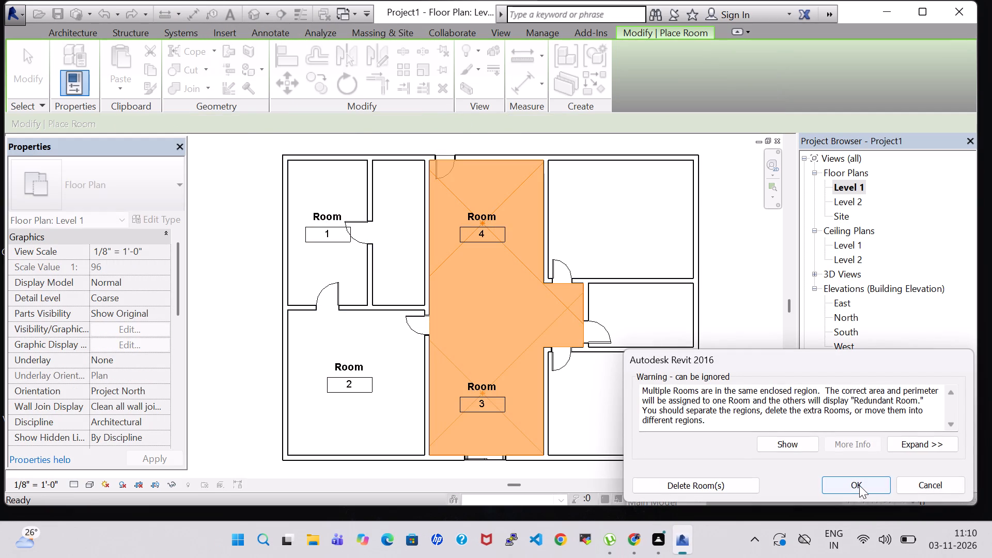
click(859, 485)
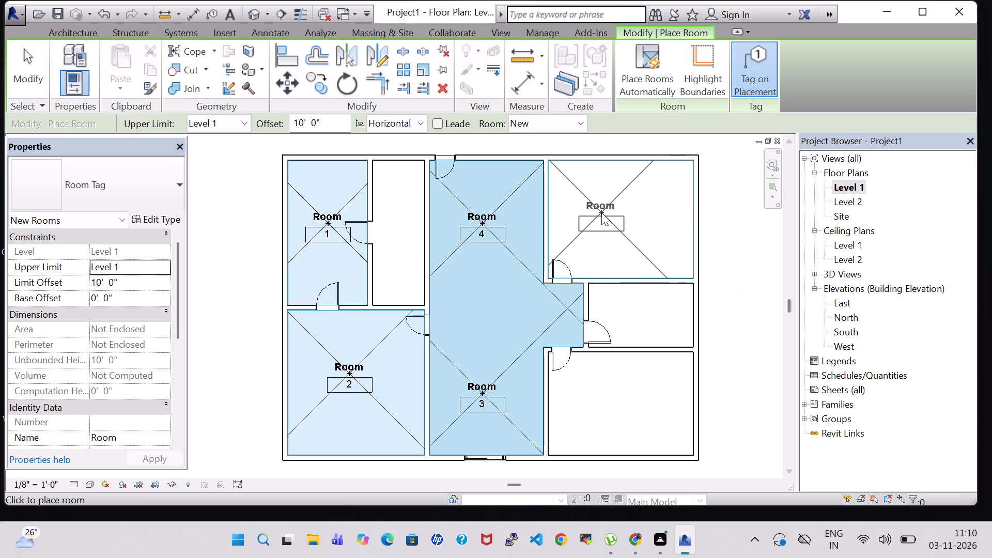
click(618, 208)
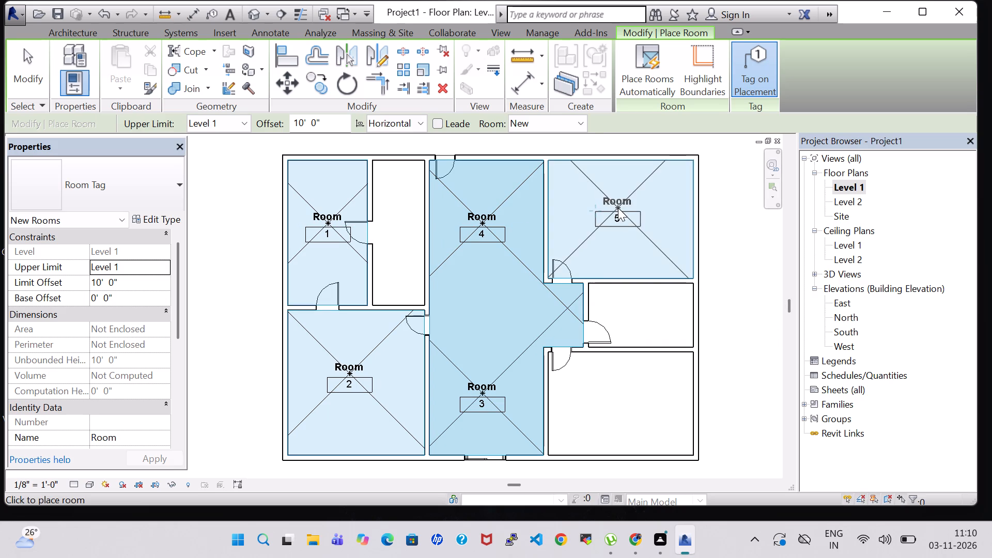
click(640, 318)
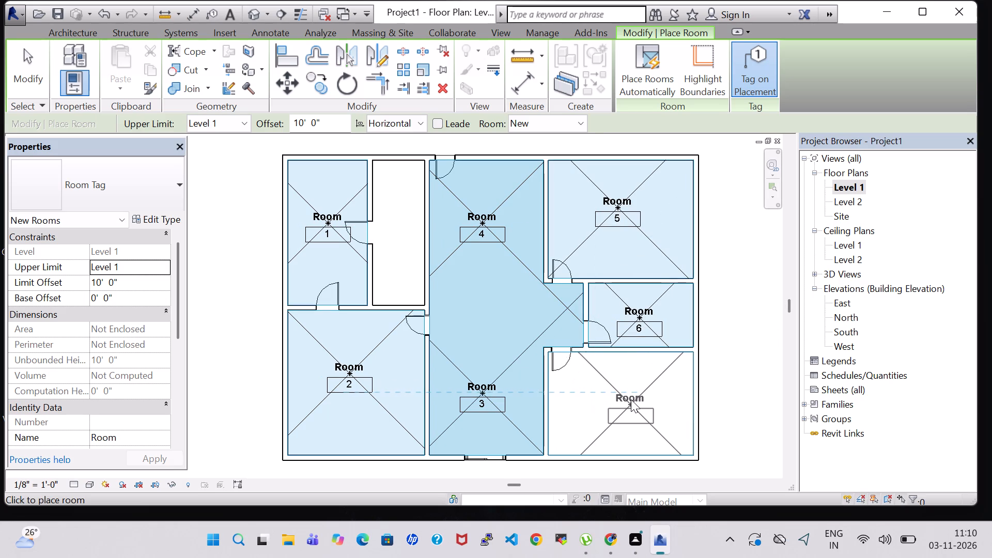
click(631, 399)
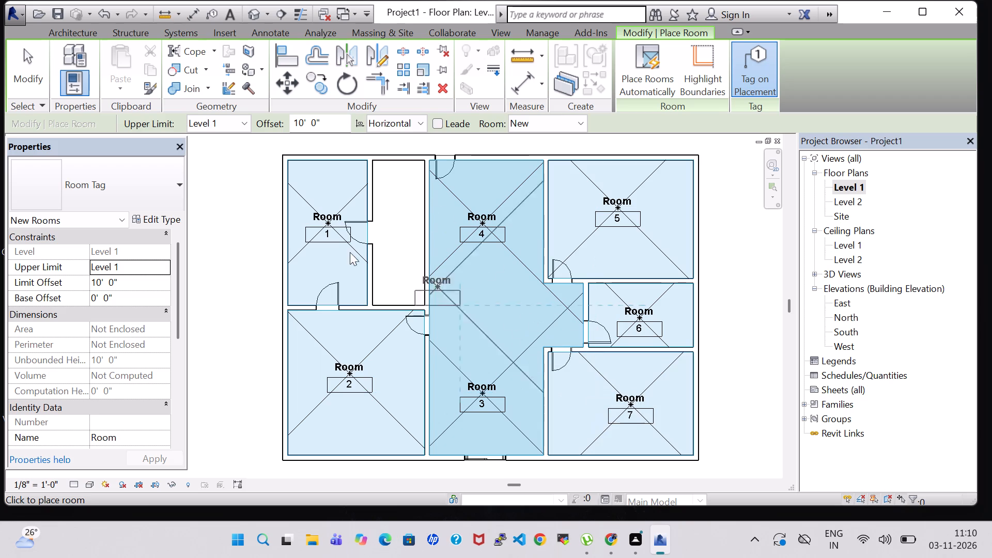
key(Escape)
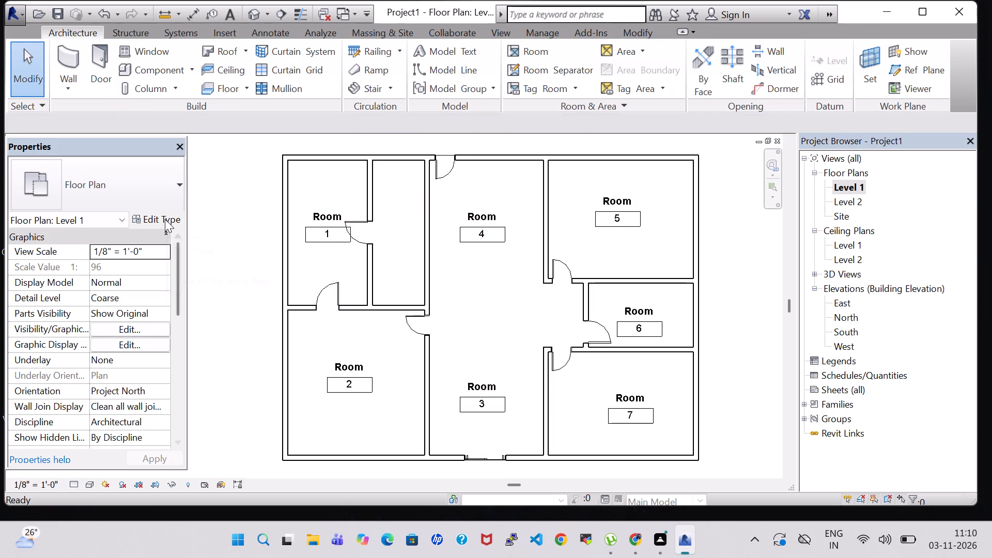
Turn off Show Room Number in the Room Tag type so the tags display only room names.
click(328, 217)
click(169, 217)
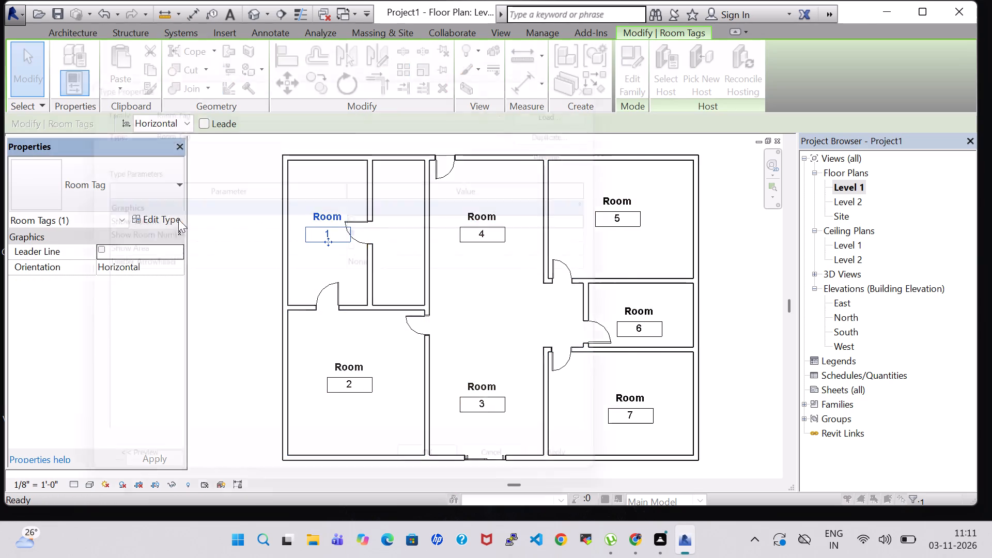
click(360, 228)
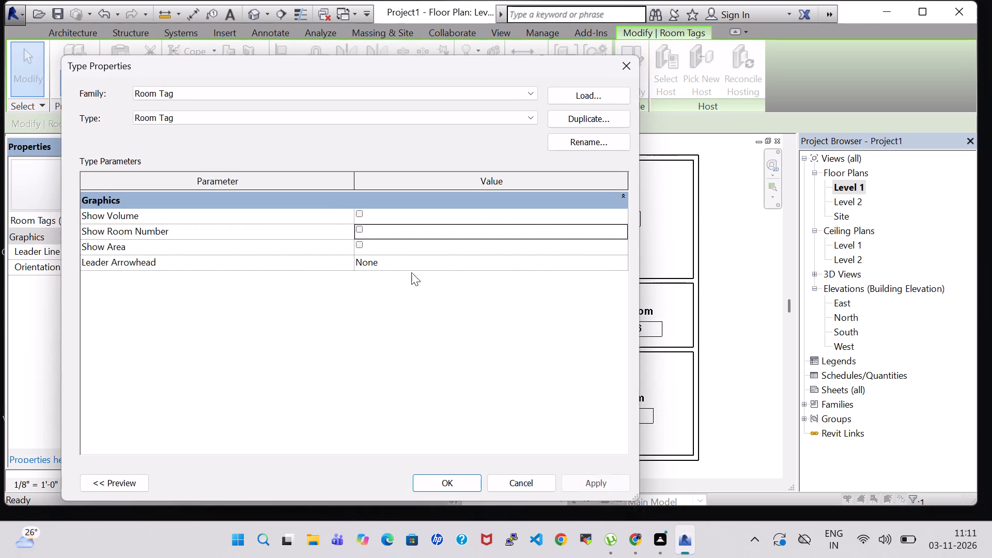
click(597, 487)
click(461, 486)
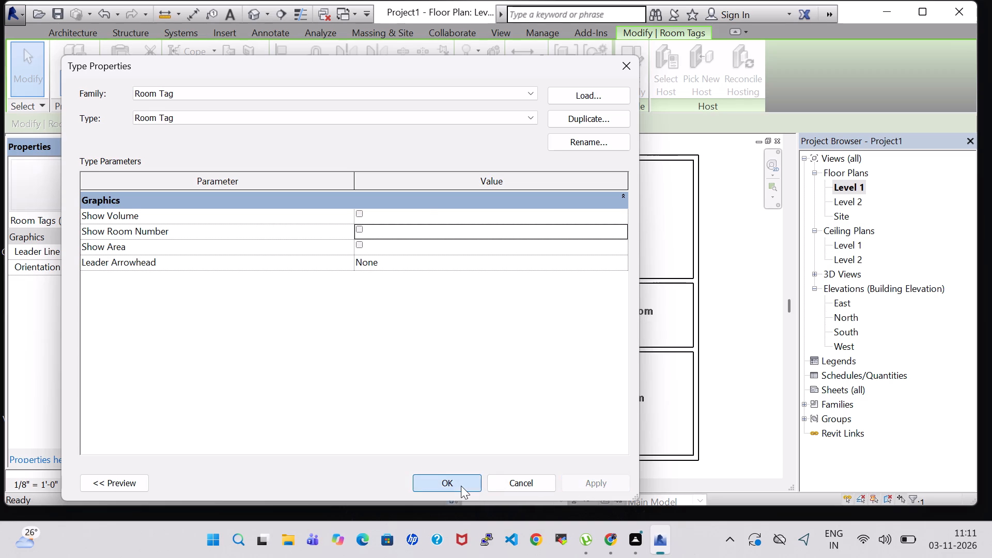
click(732, 370)
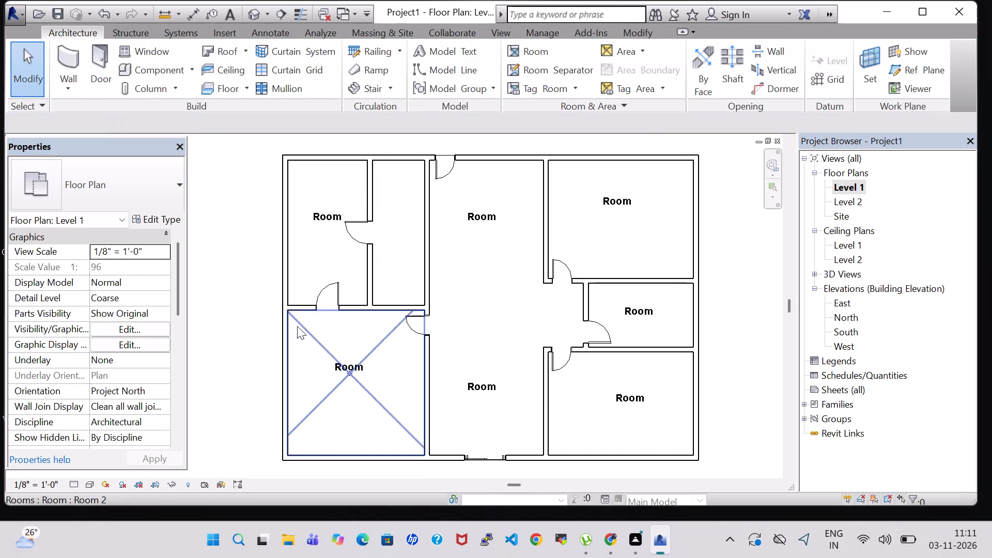
Rename the room in the northwest space as ENSUITE BATH through its tag.
double_click(328, 221)
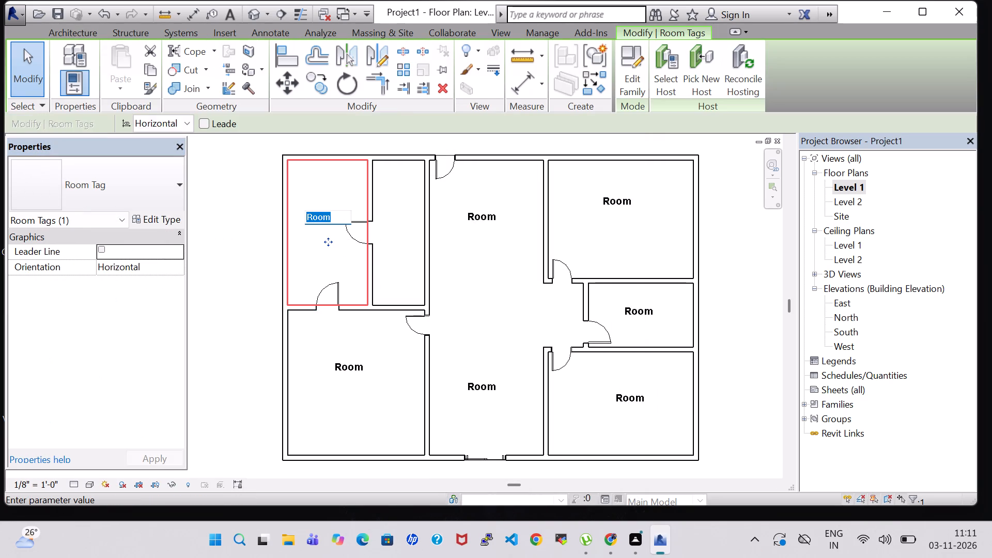
key(BackSpace)
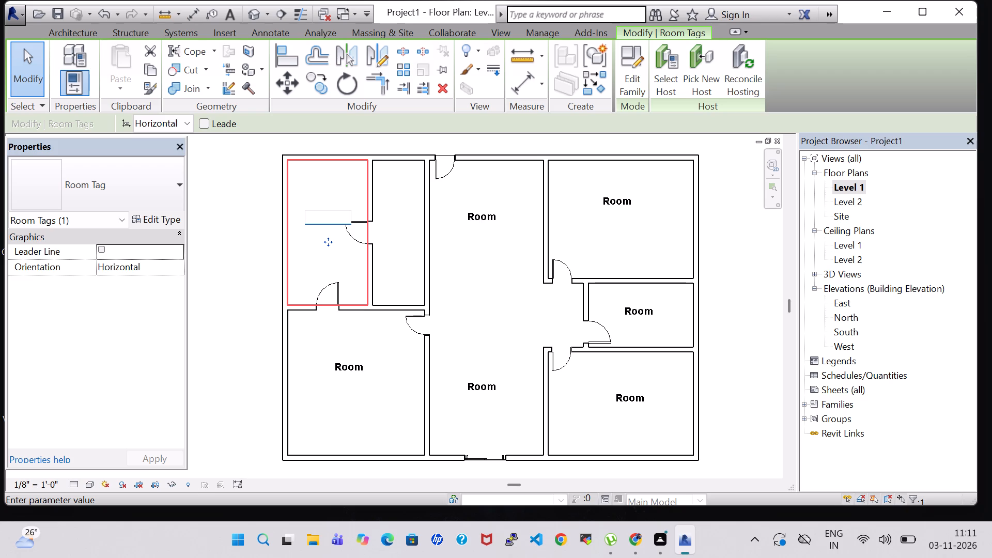
key(e)
key(n)
text(SUITE)
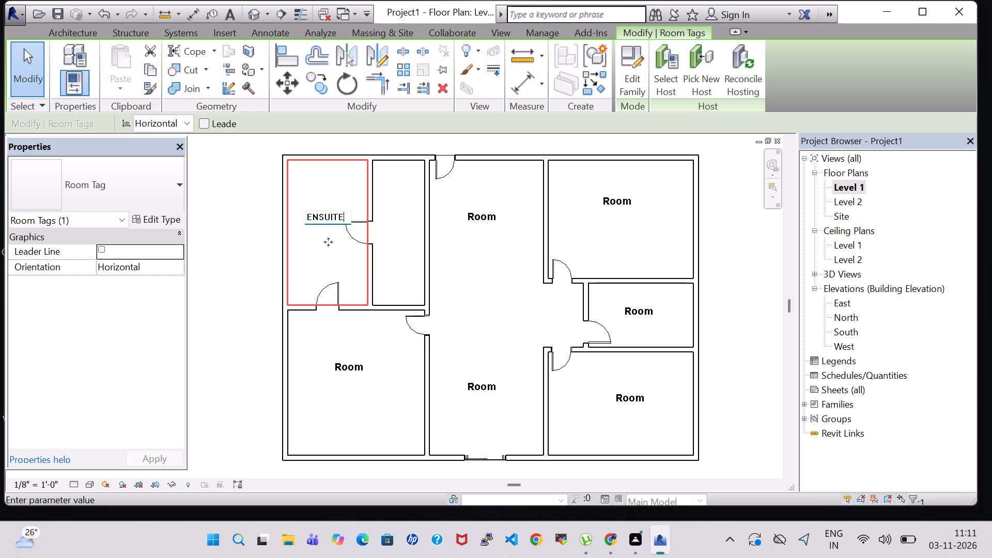
key(space)
text(BATH)
key(Return)
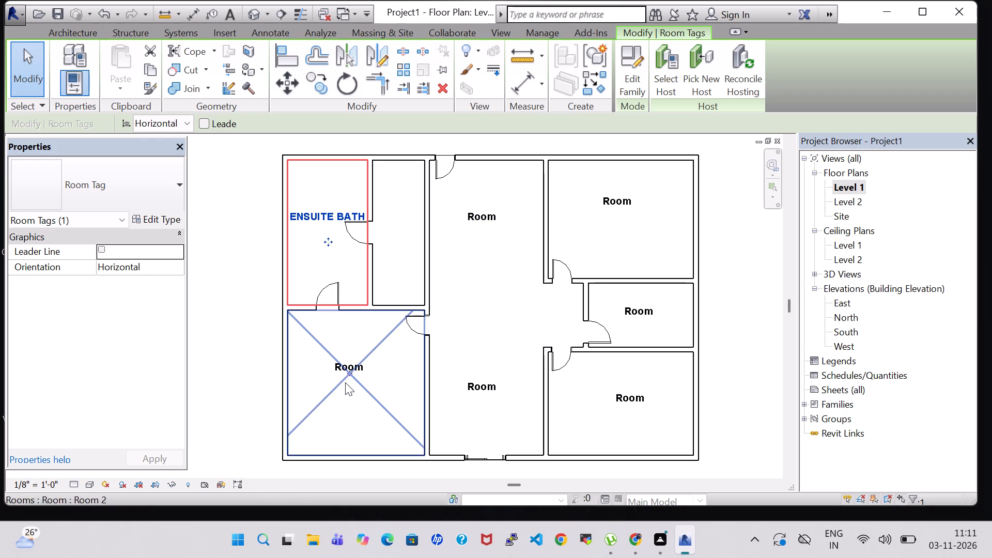
Rename the room in the southwest space as MASTER BEDROOM through its tag.
double_click(345, 366)
key(BackSpace)
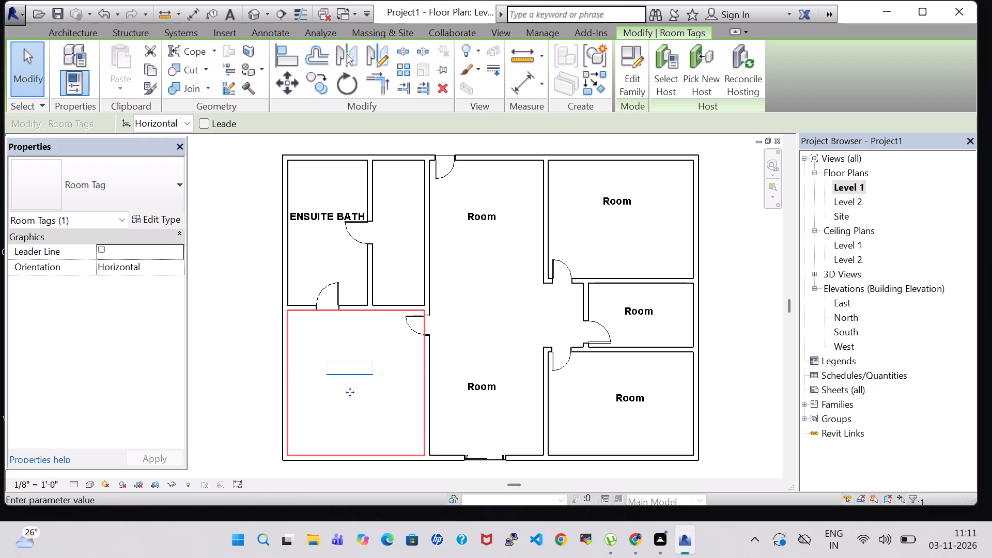
text(MASTER)
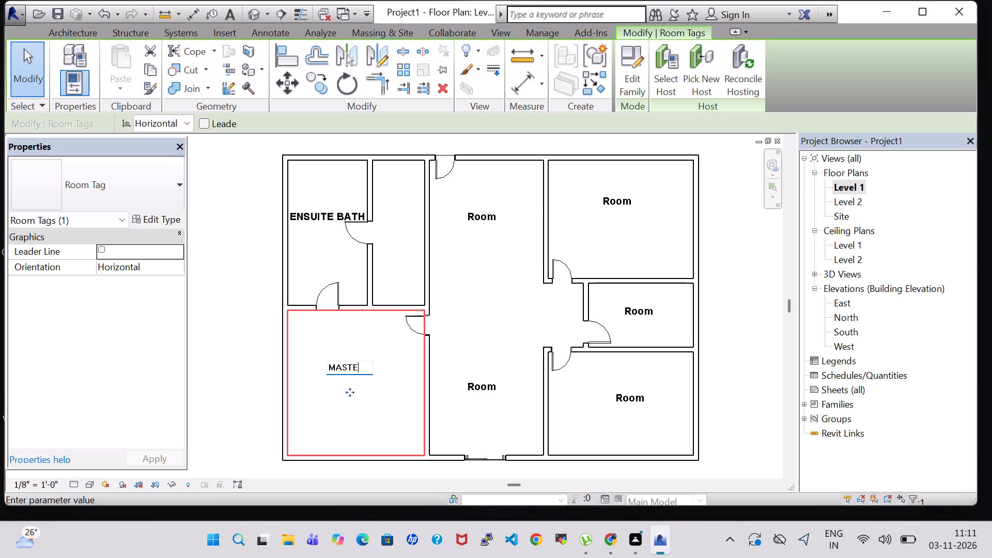
key(space)
text(BEDROOM)
key(Return)
Nudge the MASTER BEDROOM tag slightly south within its room.
key(Down)
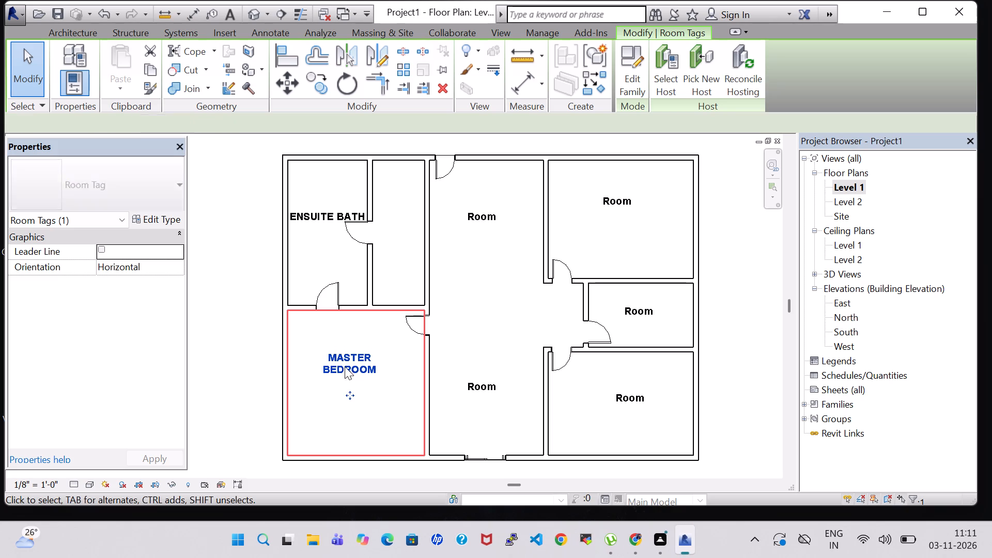
key(Down)
key(Down)
key(Down)
key(Down)
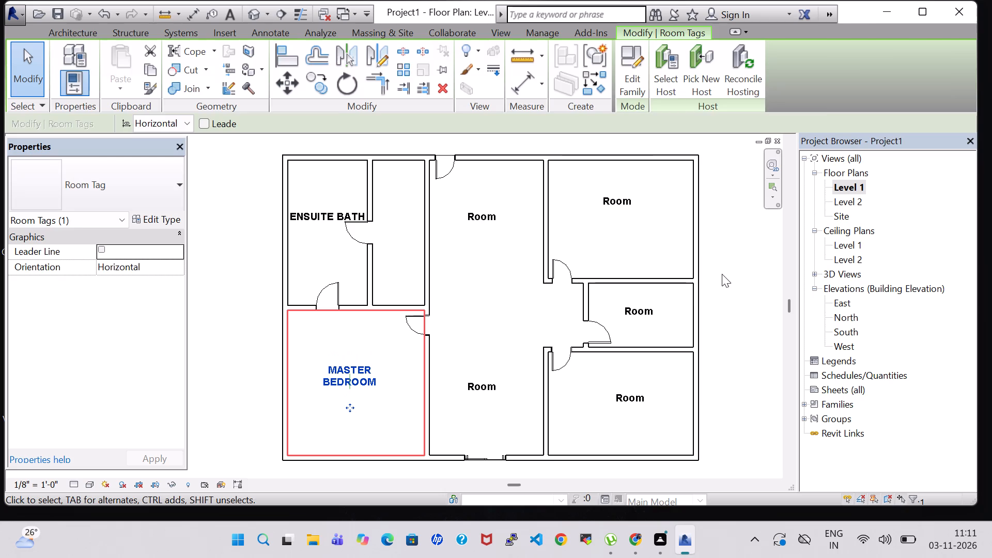
click(722, 274)
Rename the room tagged at the south end of the central hall as LIVING ROOM.
double_click(492, 381)
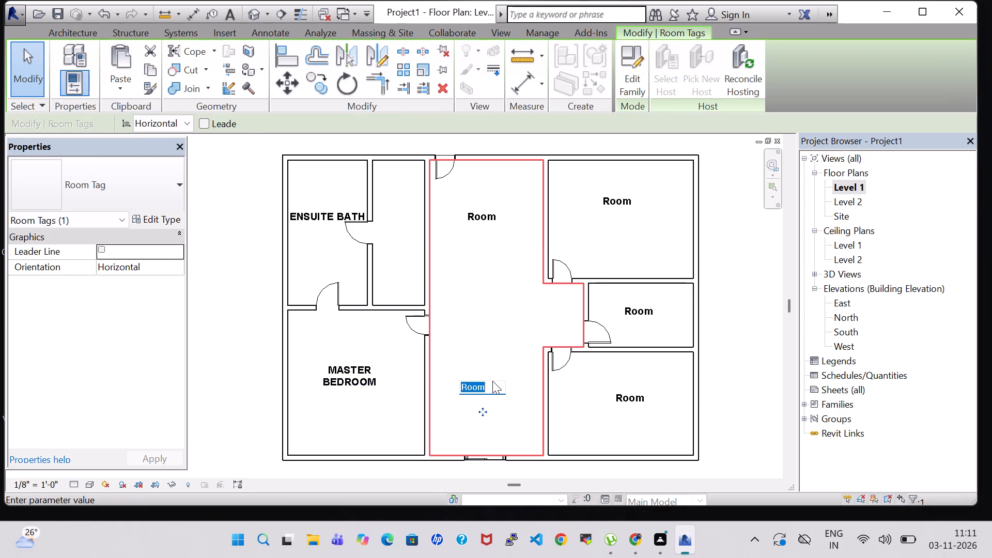
key(BackSpace)
text(LIVING ROOM)
key(Return)
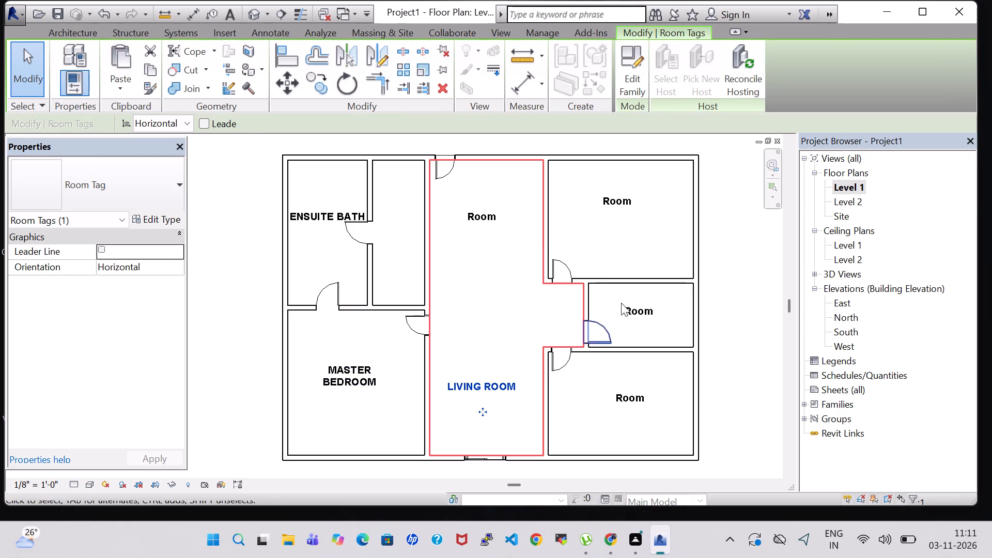
click(734, 293)
Rename the room tagged at the north end of the central hall as OPEN KITCHEN.
double_click(491, 216)
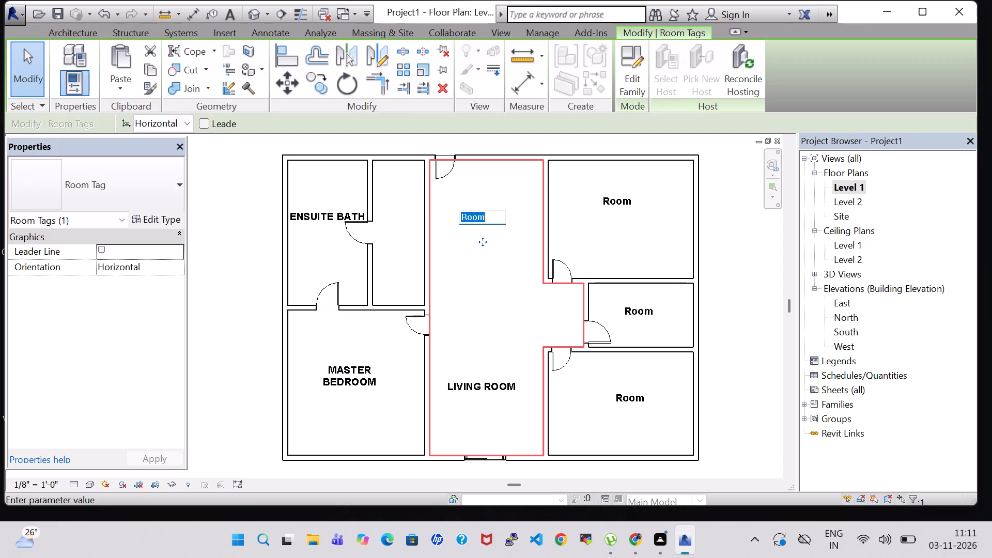
key(BackSpace)
text(OPEN KITCHEN)
key(Return)
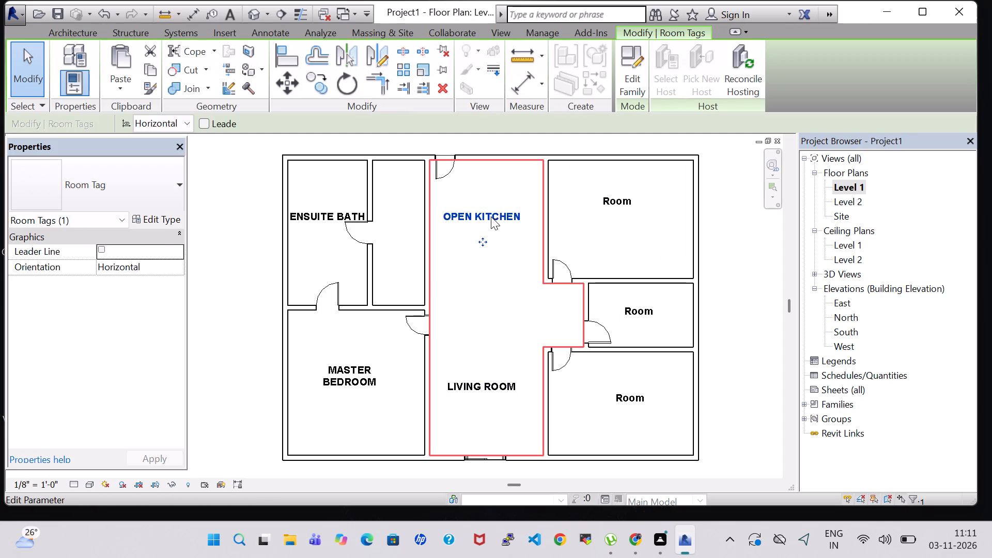
click(742, 236)
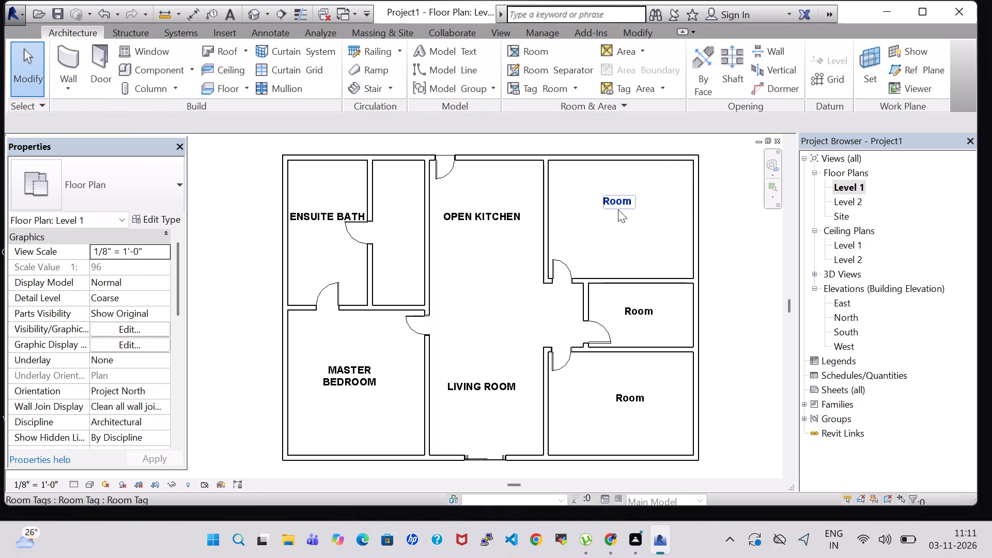
Rename the room in the northeast space as BEDROOM 2 through its tag.
double_click(618, 209)
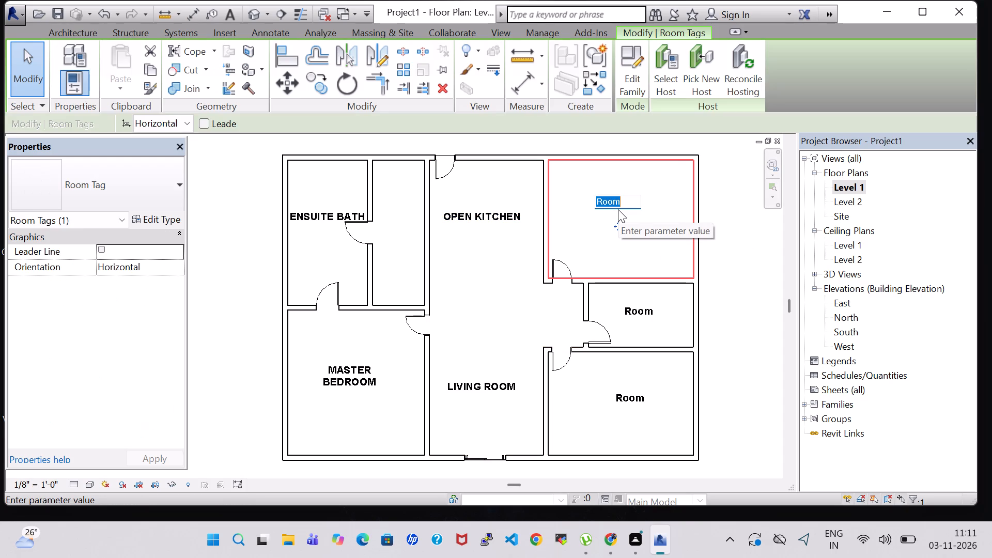
key(BackSpace)
text(BEDROOM 2)
key(Return)
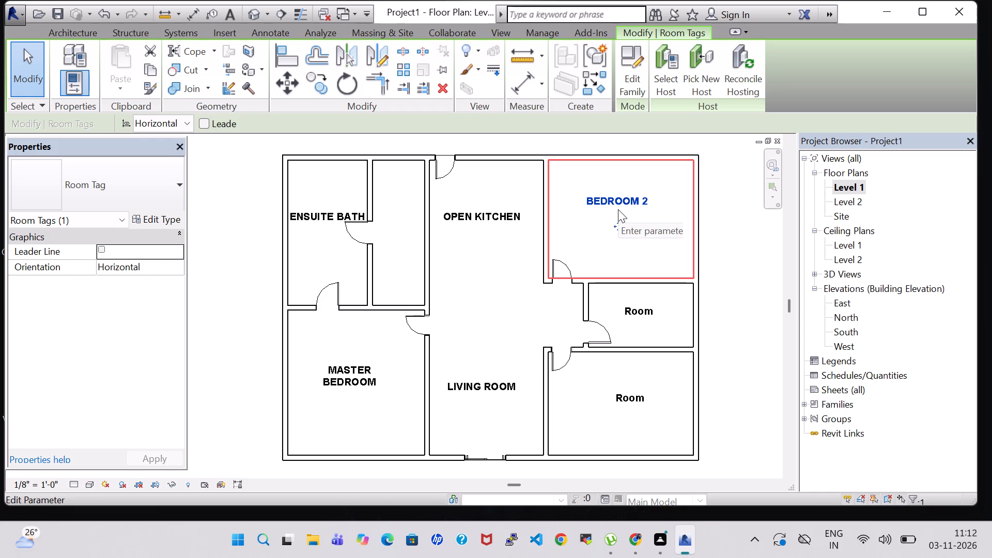
Rename the room in the middle east space as SHARED BATH through its tag.
triple_click(636, 314)
key(Right)
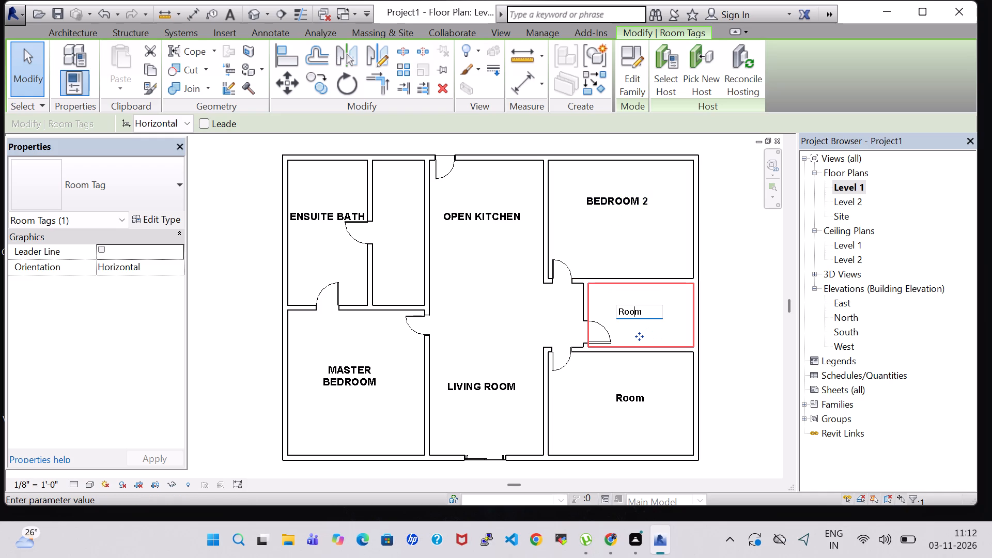
key(BackSpace)
key(BackSpace)
key(BackSpace)
key(BackSpace)
text(SHARED)
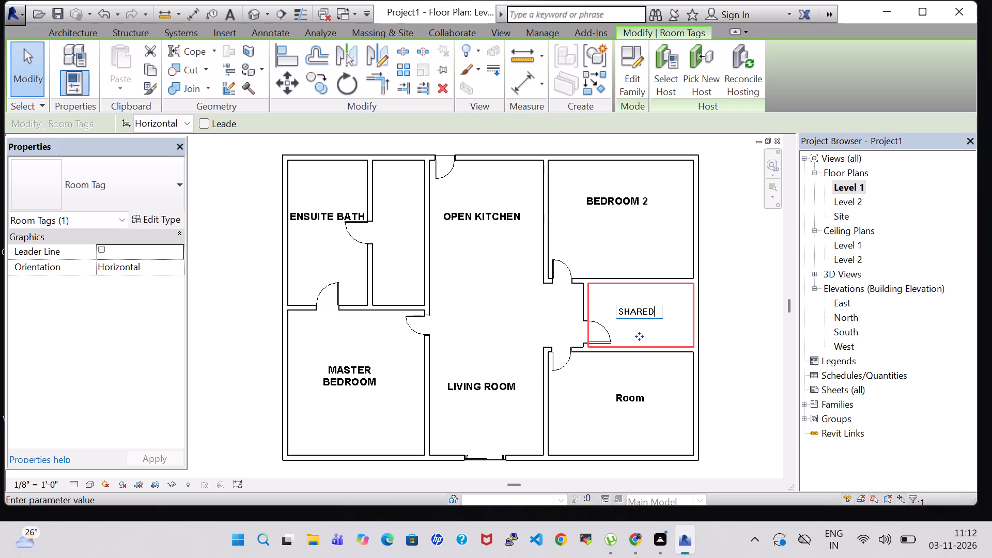
key(space)
text(BATH)
key(Return)
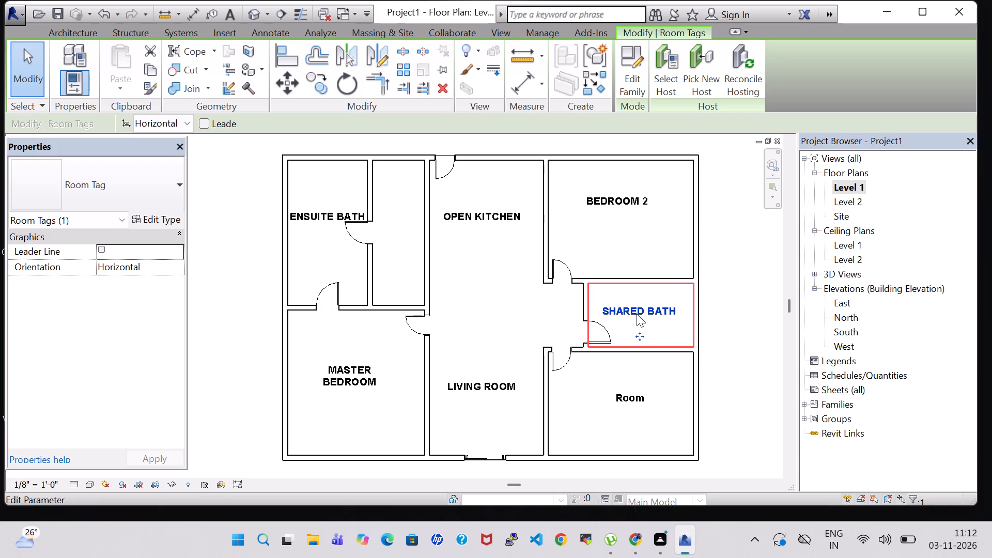
click(726, 314)
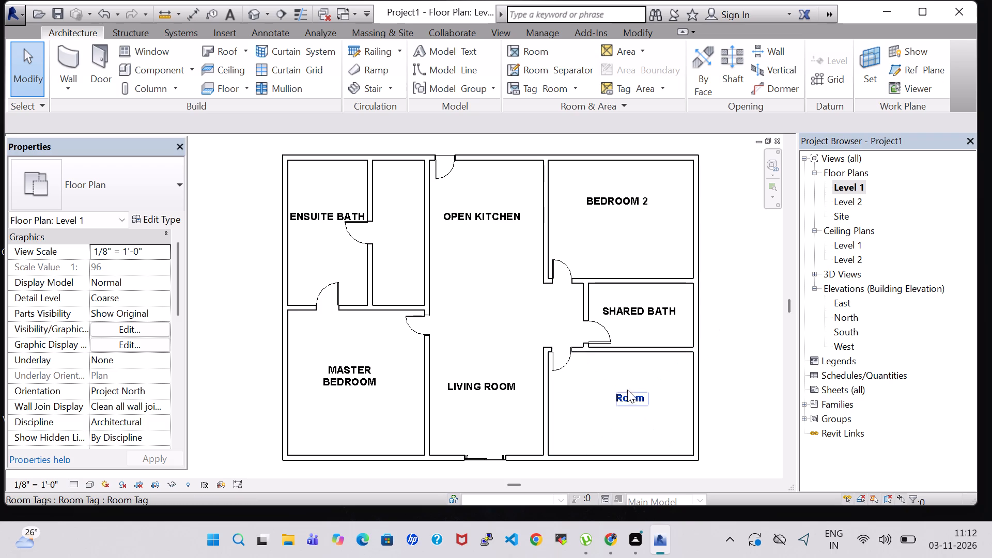
Rename the room in the southeast space as BEDROOM 3 through its tag.
double_click(628, 400)
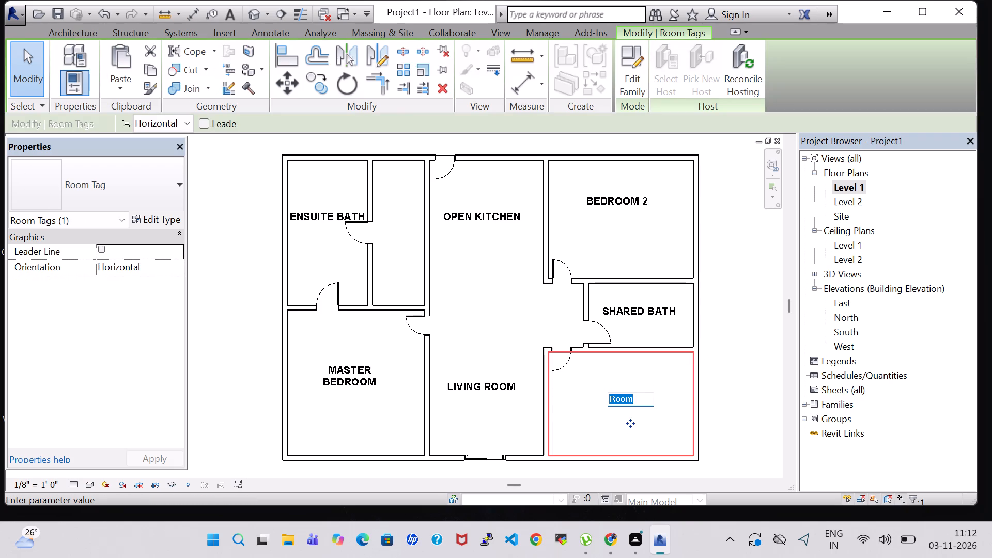
key(BackSpace)
text(BED)
text(ROOM)
key(space)
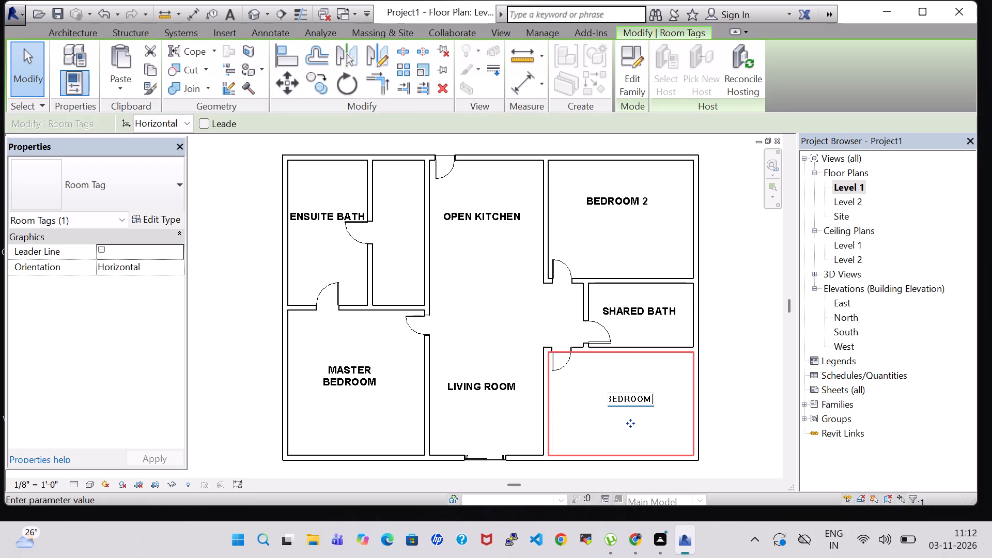
key(3)
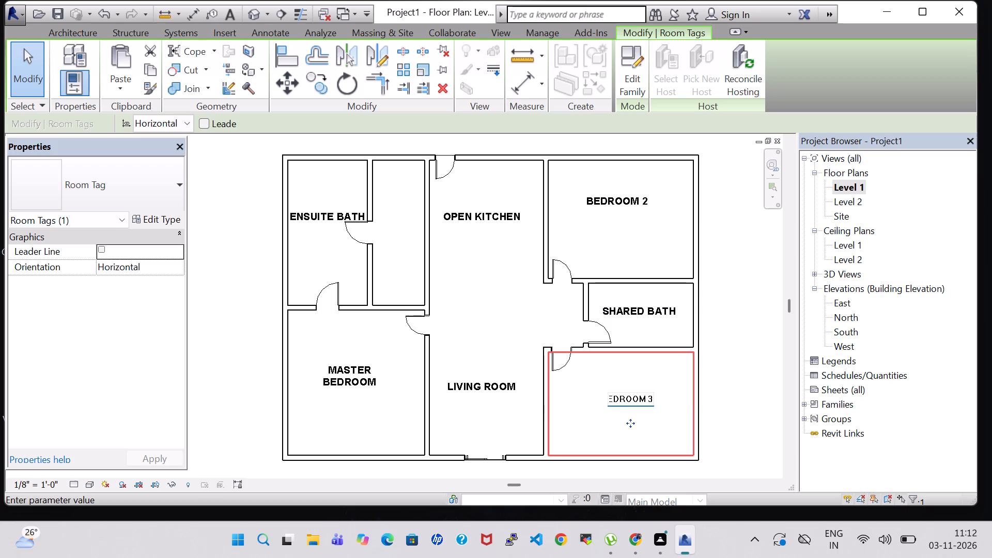
key(Return)
click(739, 361)
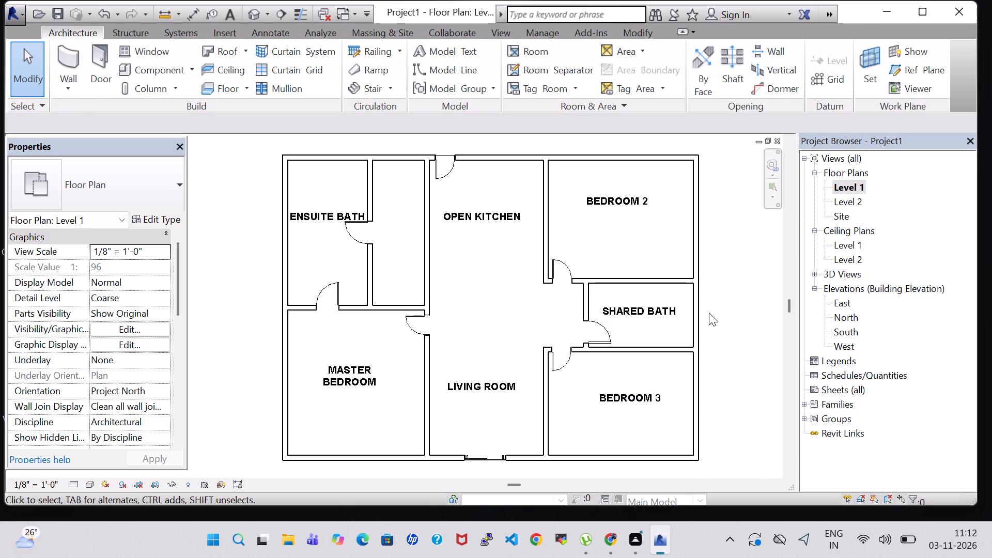
Load the Casement 3x3 with Trim family from the US Imperial Windows library and choose its 36" x 72" type for window placement.
click(139, 53)
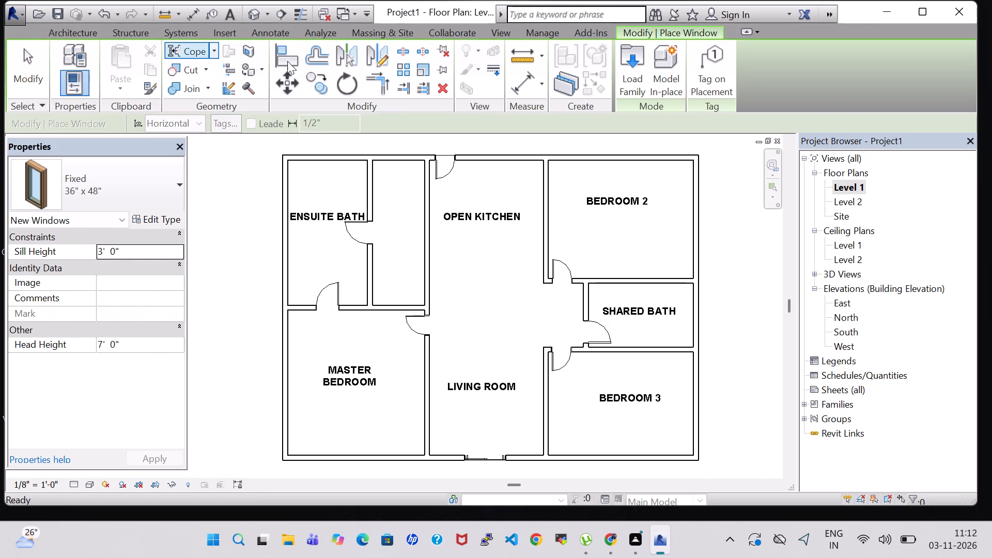
click(619, 79)
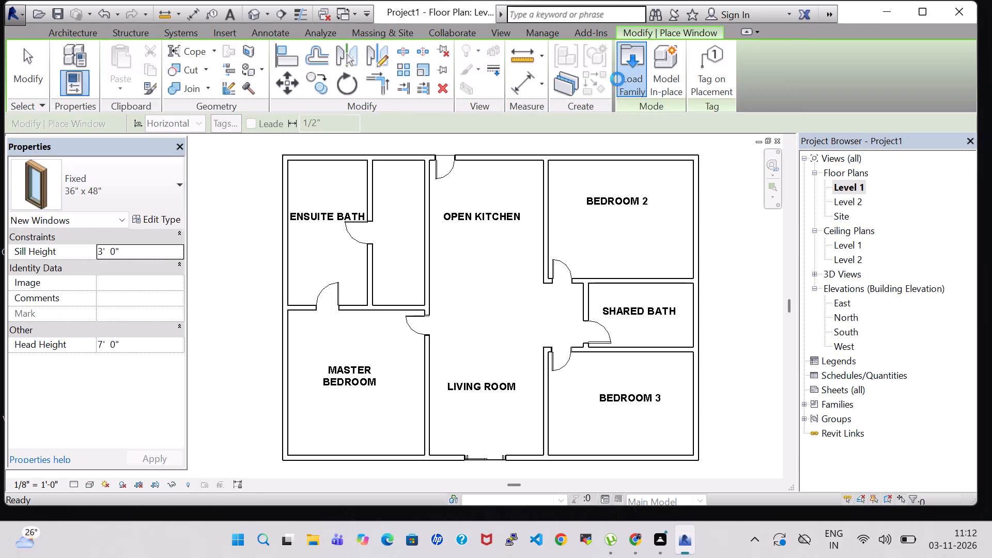
scroll(538, 293, down, 8)
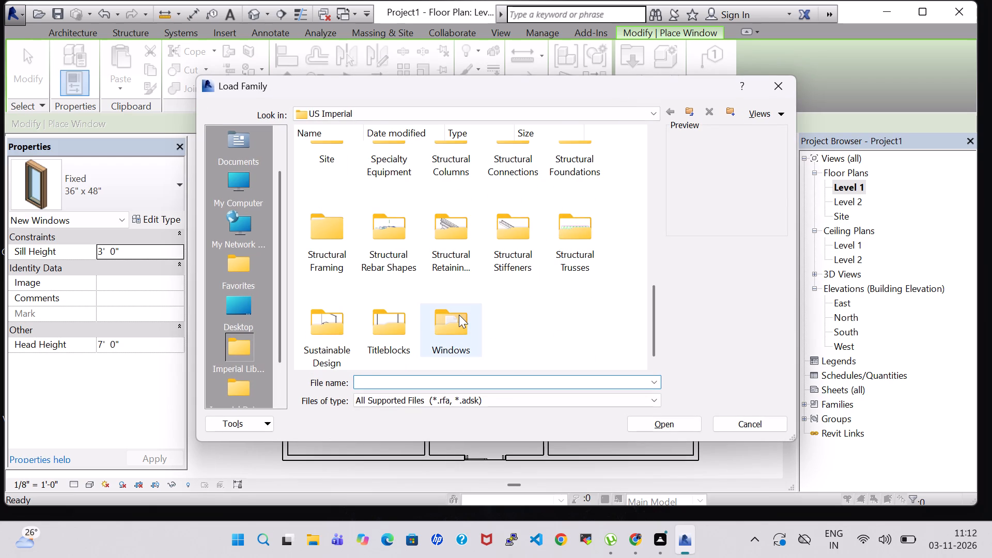
click(459, 315)
double_click(459, 326)
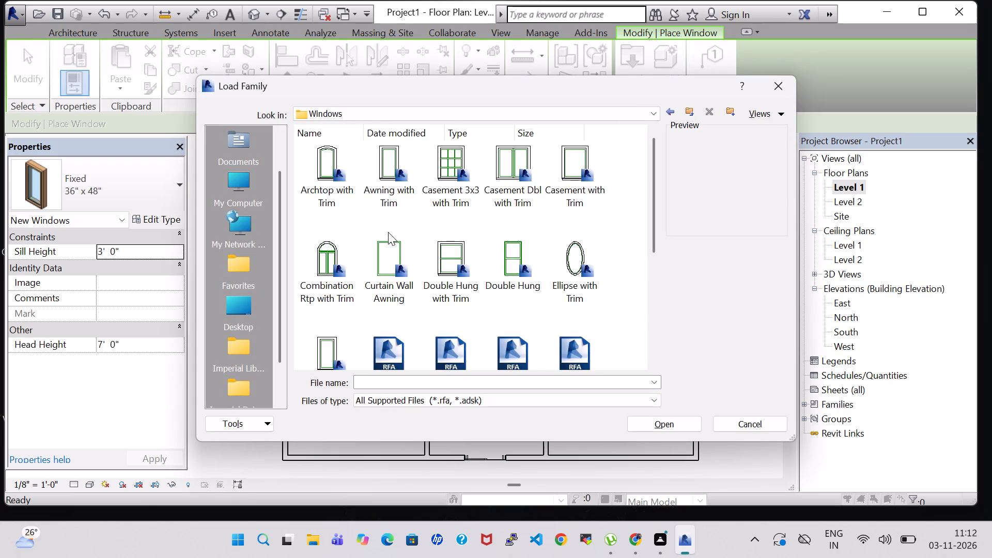
click(468, 184)
scroll(582, 321, down, 2)
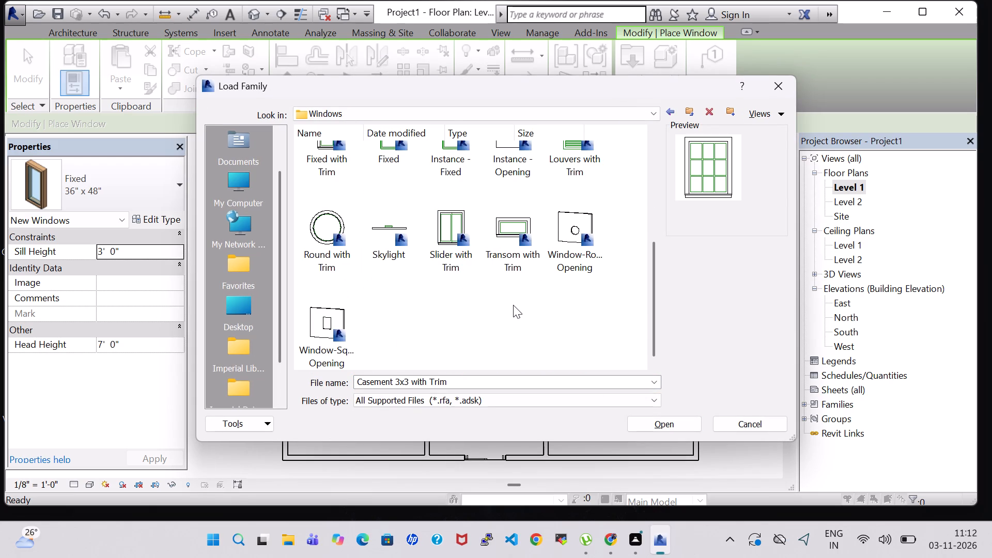
scroll(513, 305, up, 3)
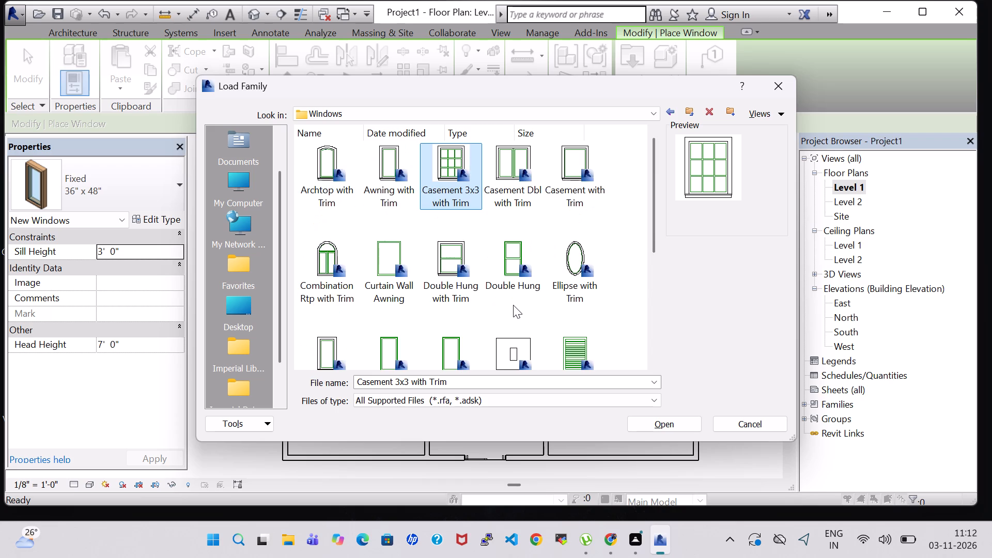
click(685, 423)
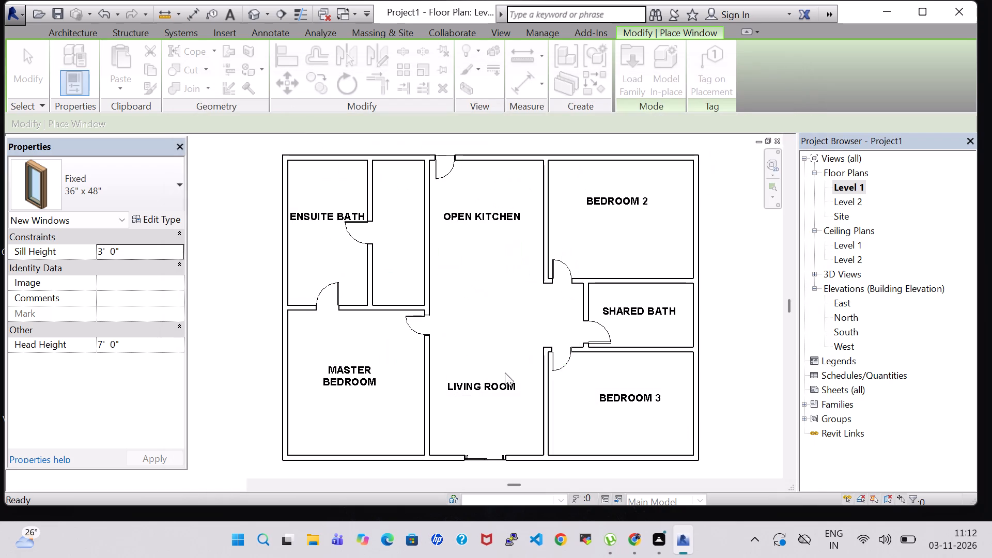
scroll(143, 181, up, 1)
click(141, 175)
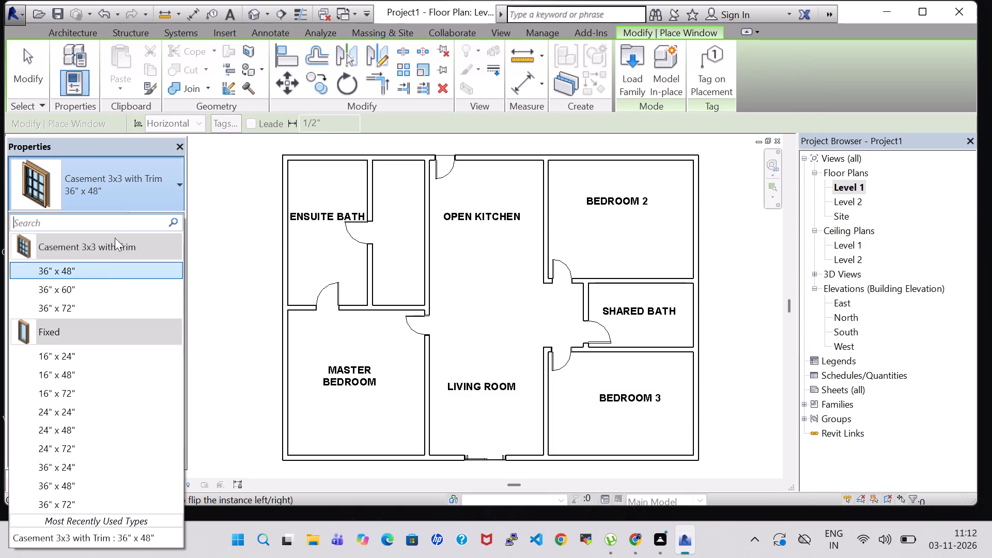
click(85, 309)
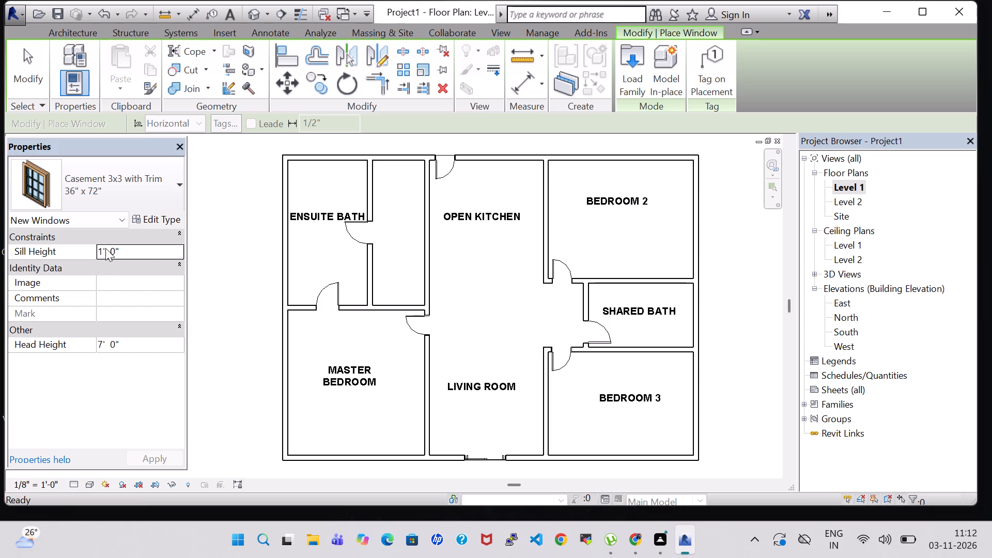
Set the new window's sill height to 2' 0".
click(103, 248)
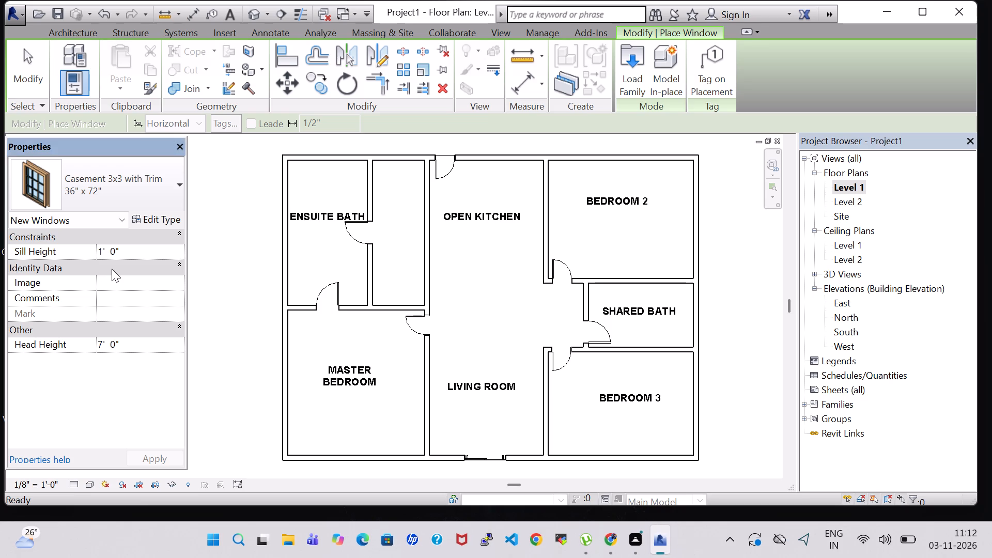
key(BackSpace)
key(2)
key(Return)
Change the Casement 3x3 with Trim 36" x 72" type dimensions to height 5' 0" and width 4' 0".
click(160, 221)
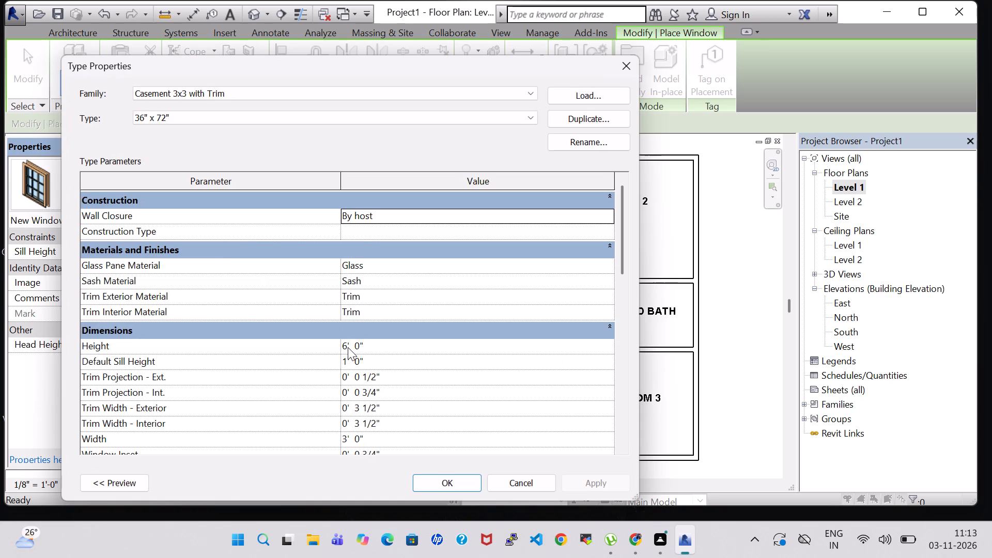
click(348, 346)
key(BackSpace)
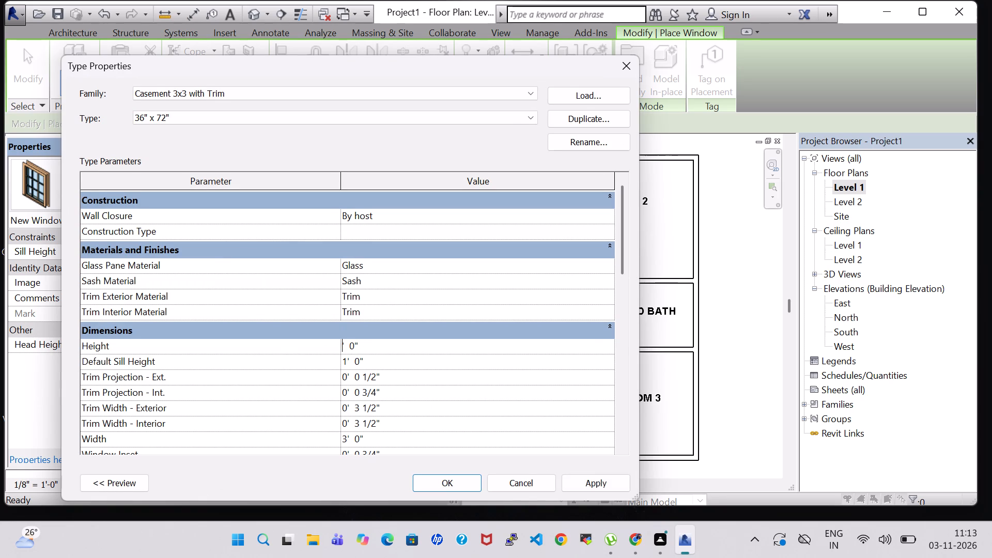
key(5)
scroll(454, 361, down, 3)
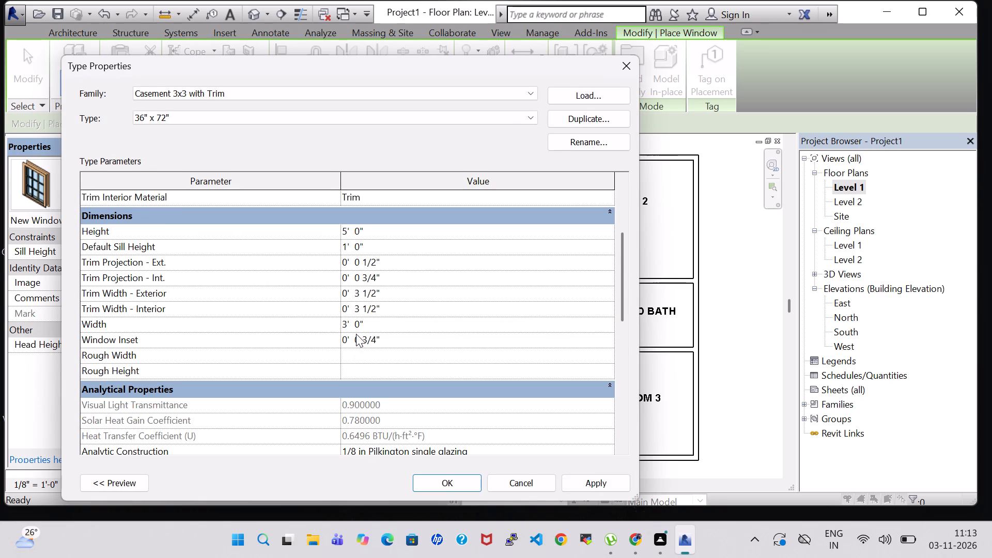
click(349, 324)
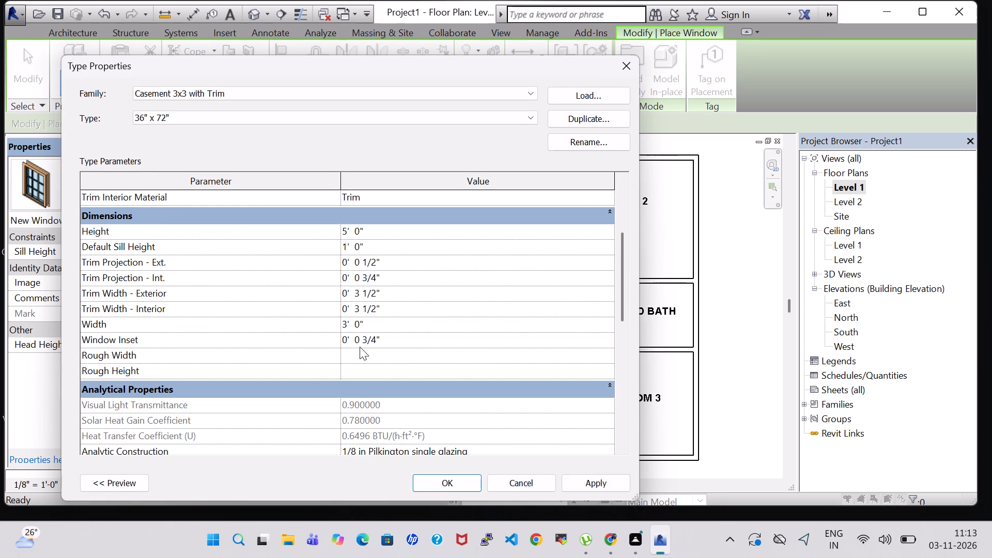
key(Left)
key(BackSpace)
key(4)
drag(384, 370, 479, 464)
click(612, 476)
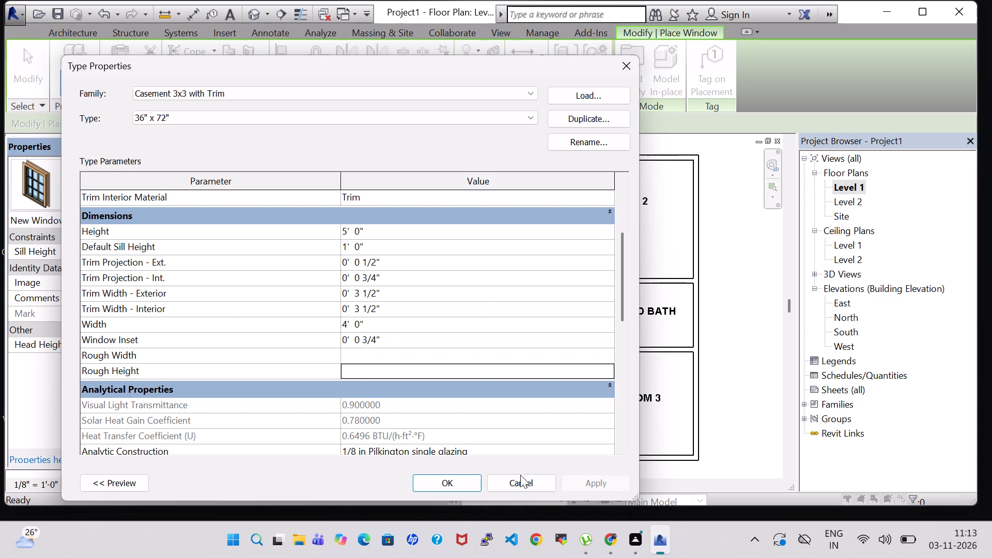
click(464, 476)
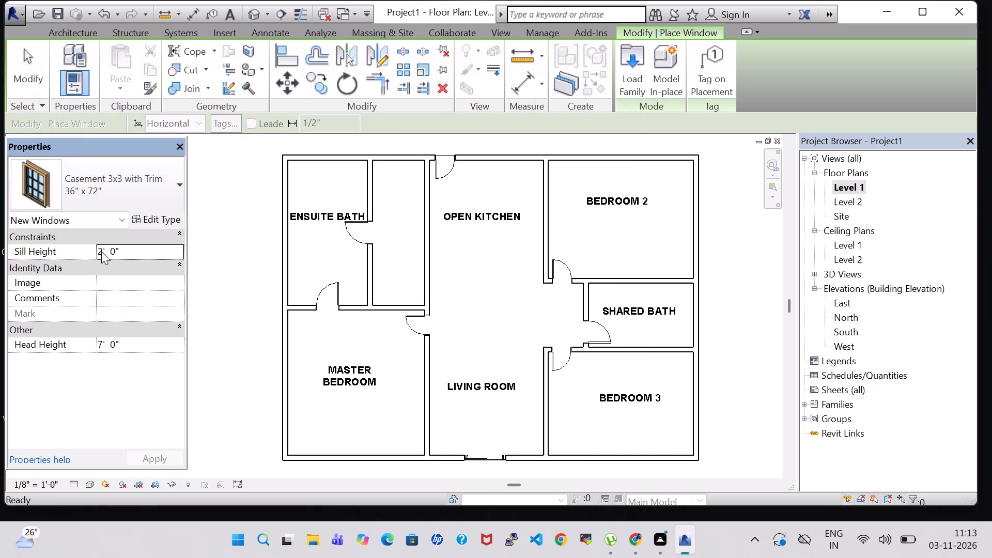
Set the new window's sill height to 3' 0" and recheck the type's dimensions.
click(102, 251)
key(Right)
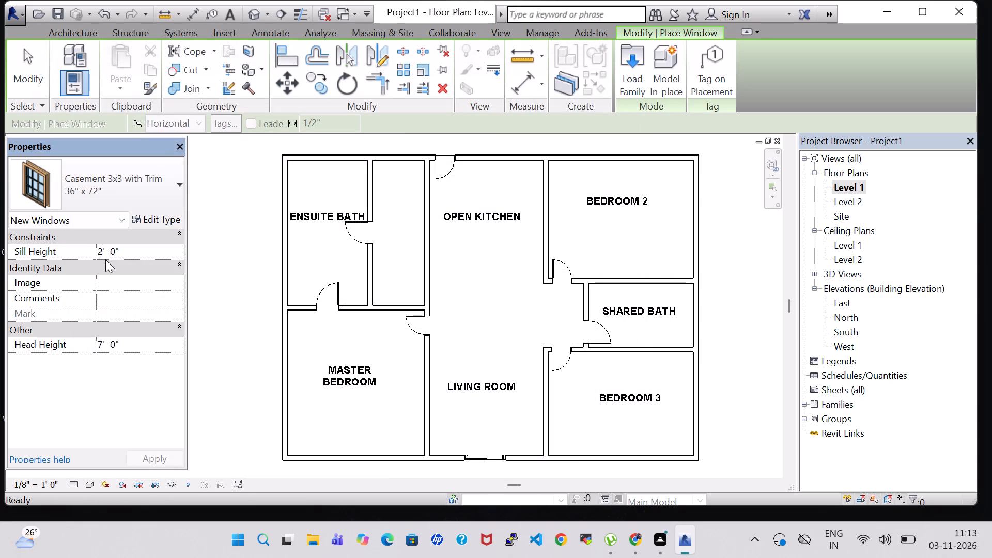
key(BackSpace)
key(3)
key(Return)
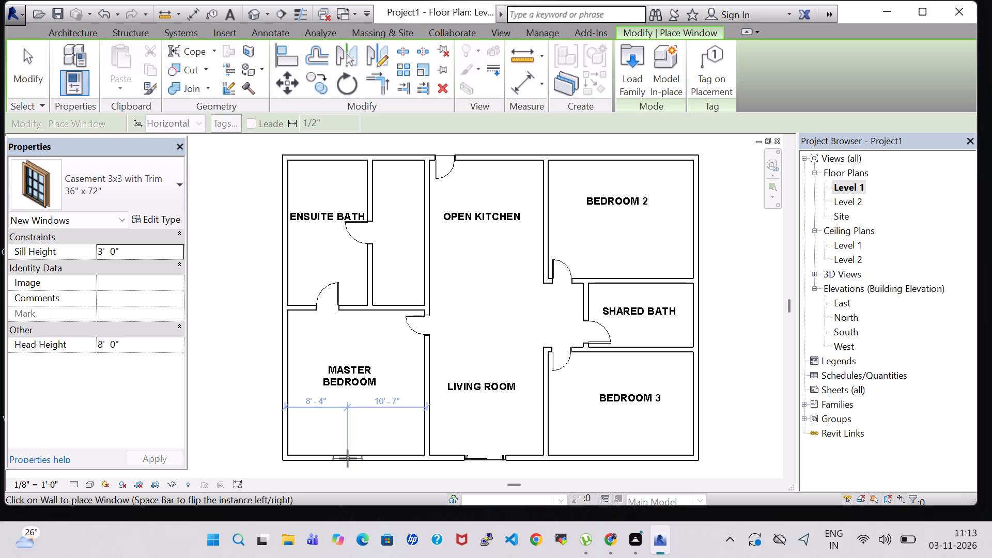
click(157, 220)
scroll(370, 345, down, 2)
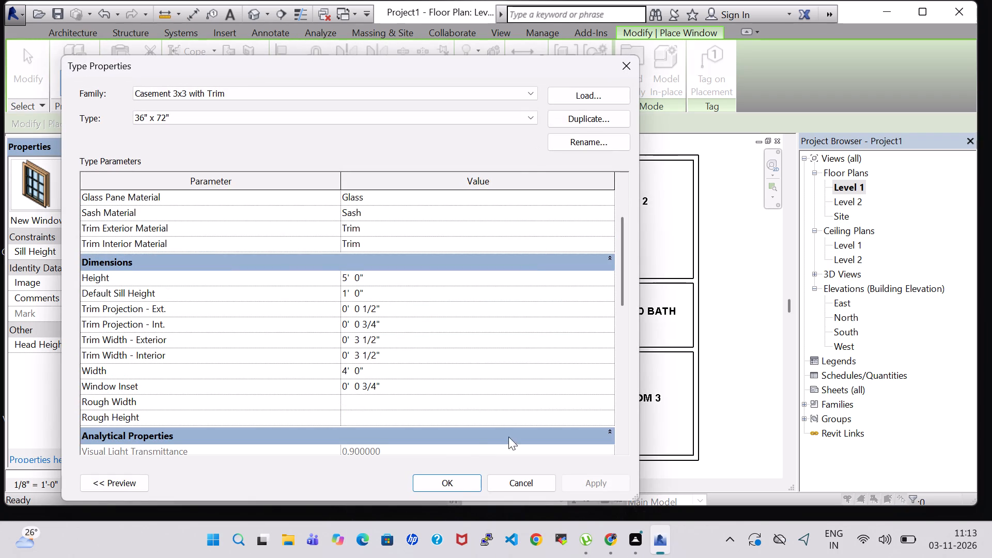
click(456, 477)
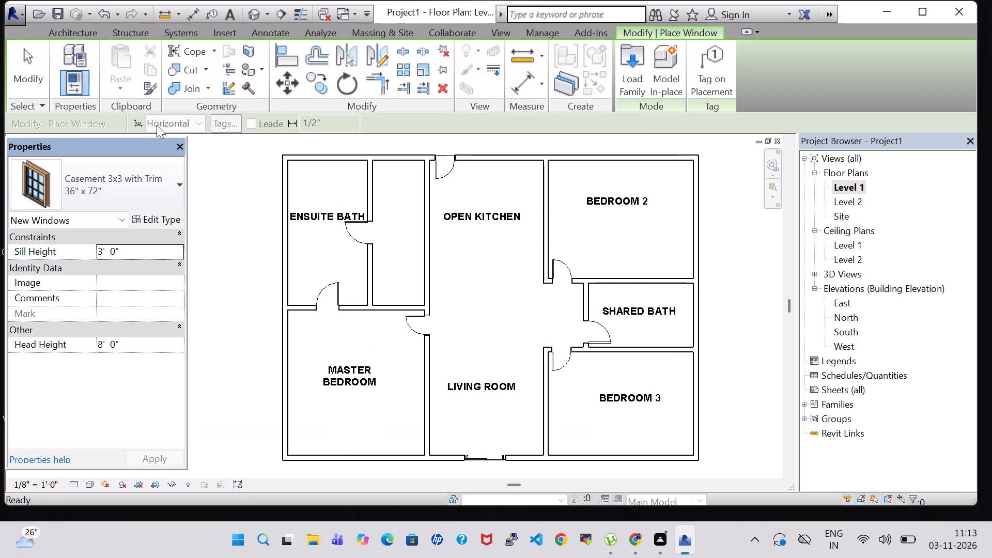
Place Casement 3x3 36" x 72" windows in the exterior walls south of the master bedroom, south of Bedroom 3 and north of Bedroom 2.
click(120, 183)
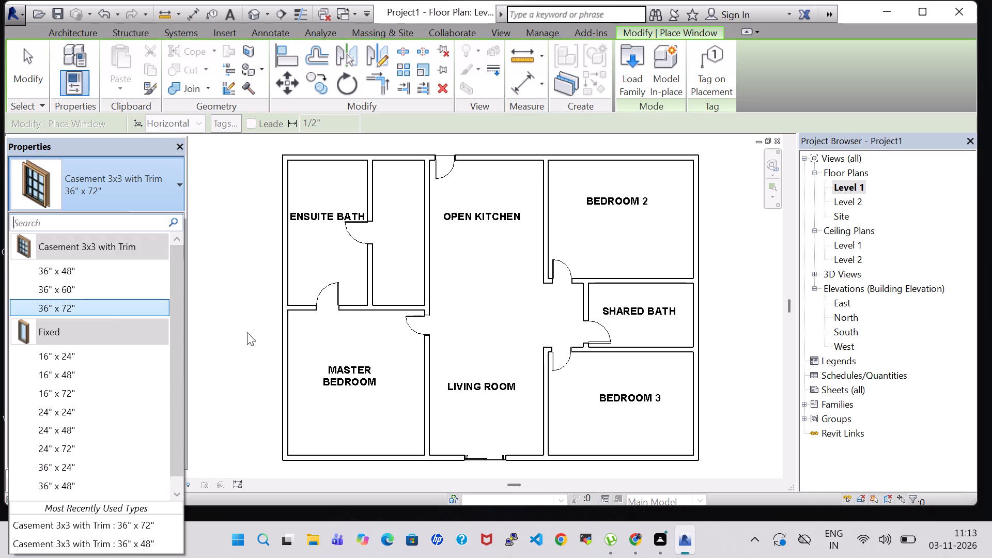
click(114, 304)
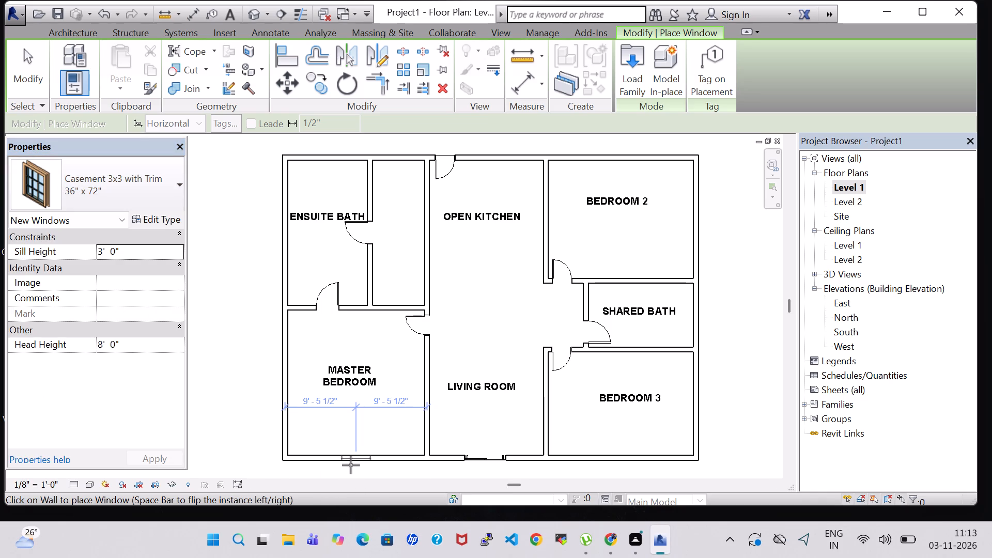
click(351, 465)
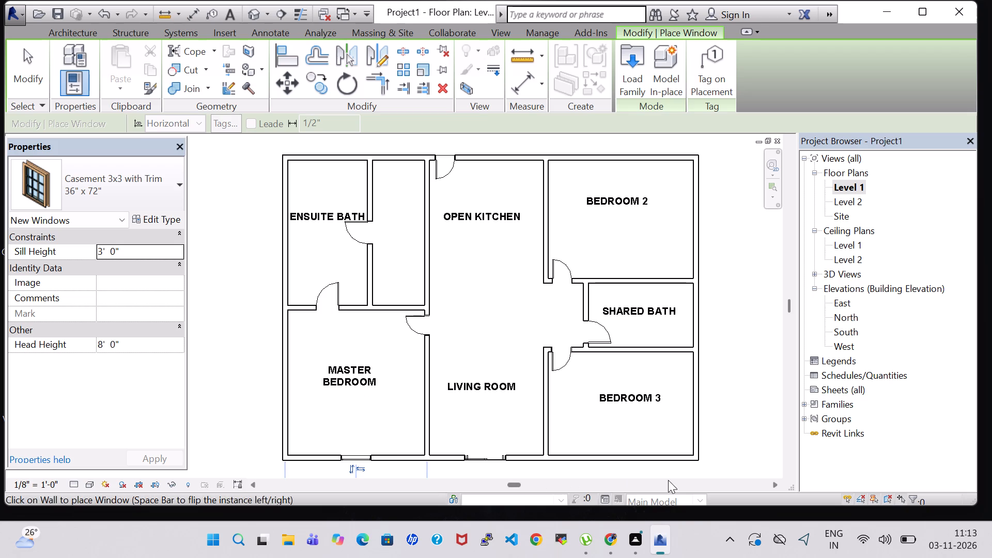
double_click(632, 461)
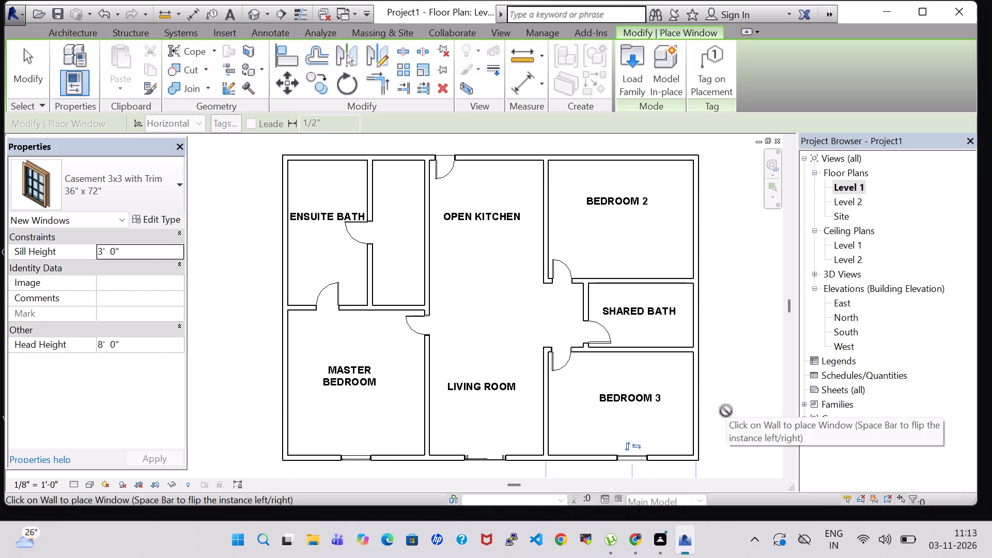
click(616, 152)
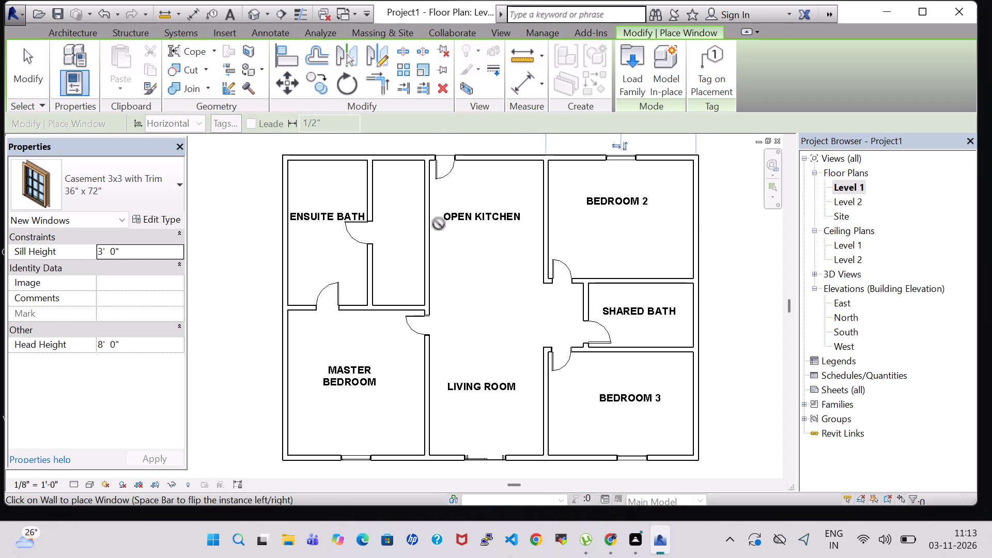
key(Escape)
key(Escape)
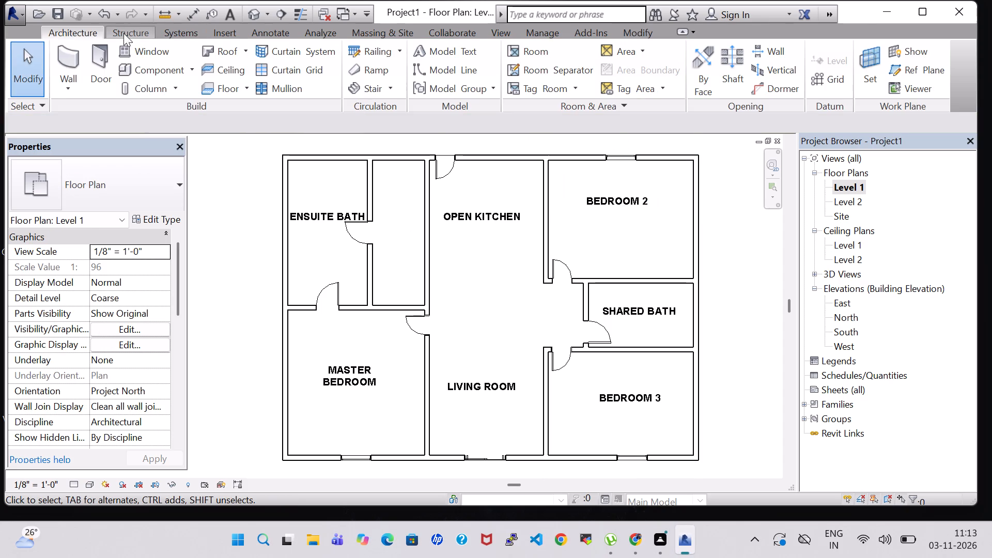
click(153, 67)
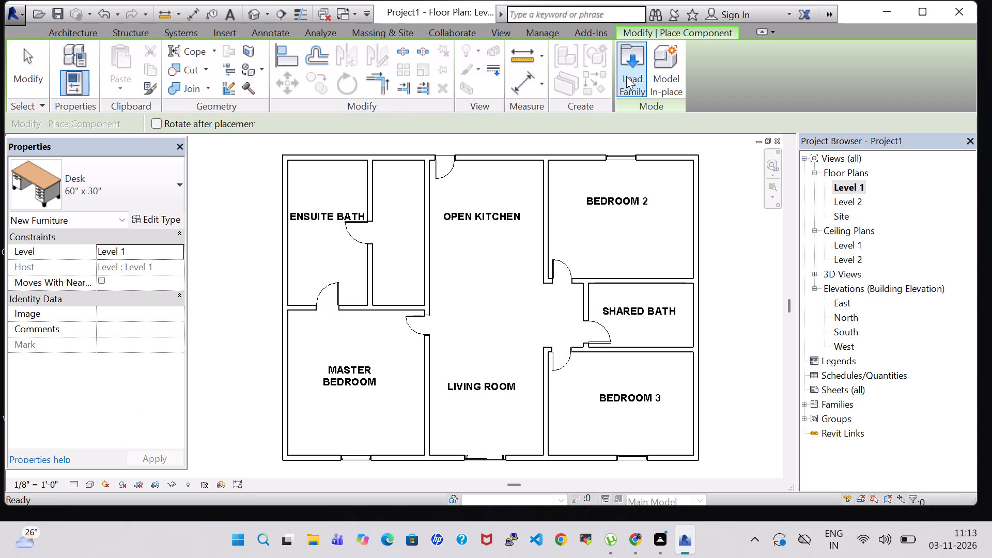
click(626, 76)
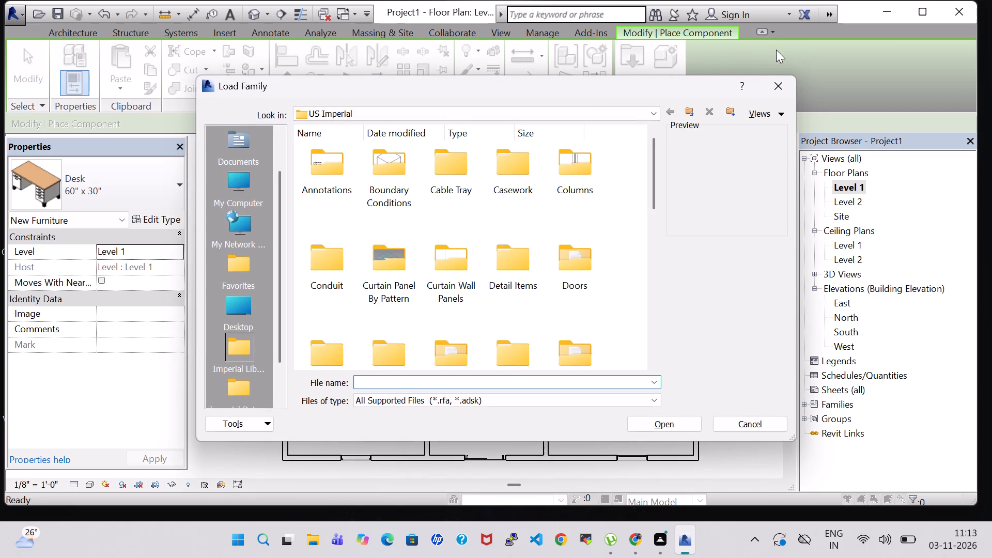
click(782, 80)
Load the Casement Dbl with Trim family from the US Imperial Windows library for window placement.
click(67, 32)
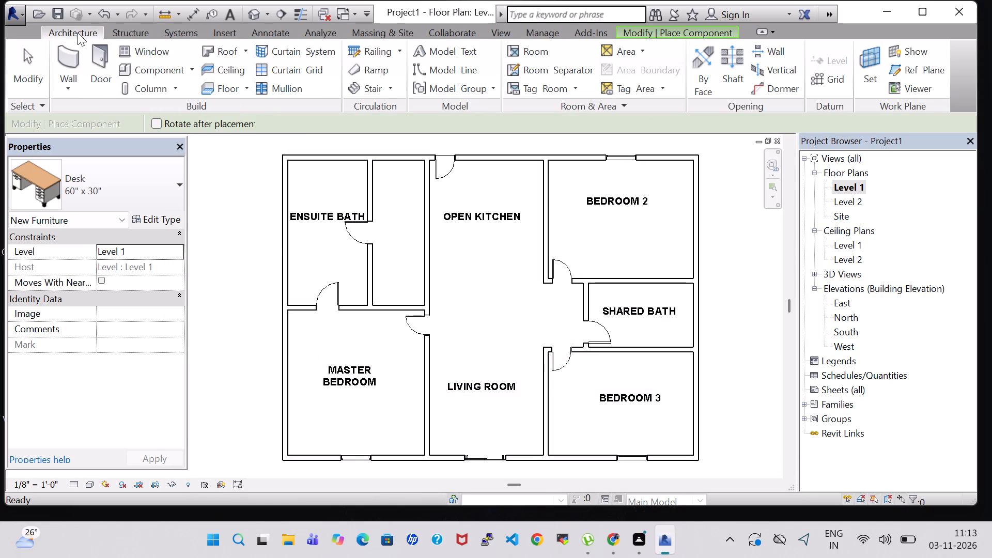
click(169, 48)
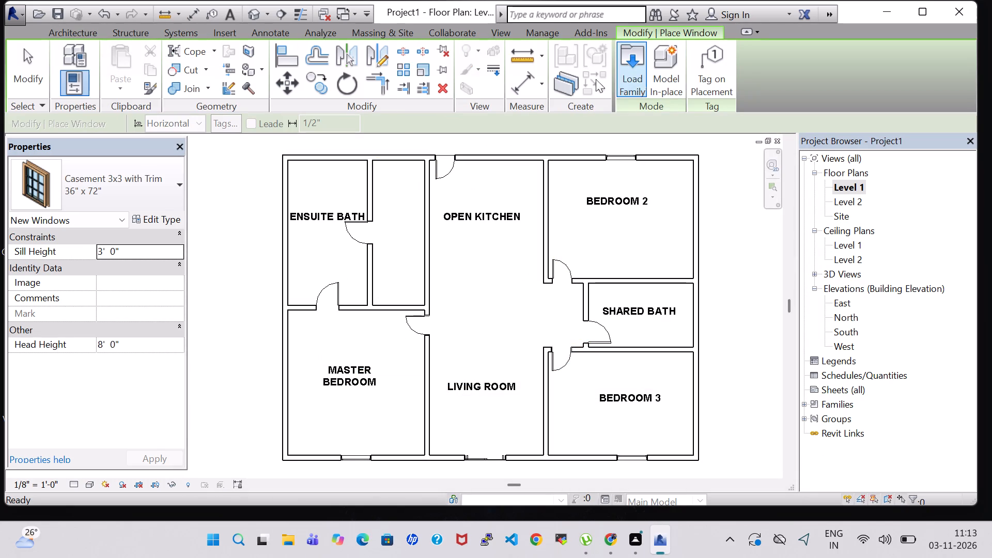
click(624, 76)
scroll(521, 240, down, 3)
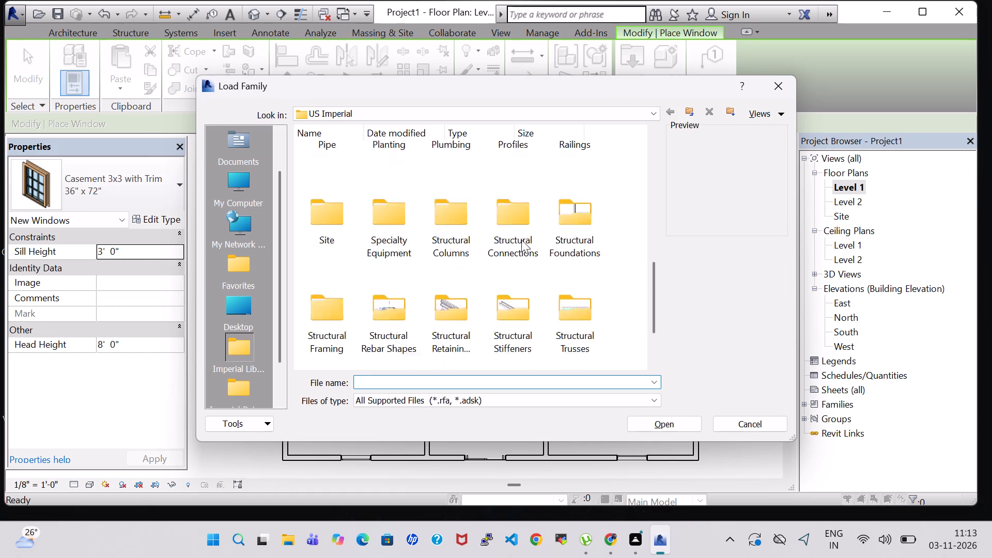
scroll(521, 240, down, 3)
double_click(444, 327)
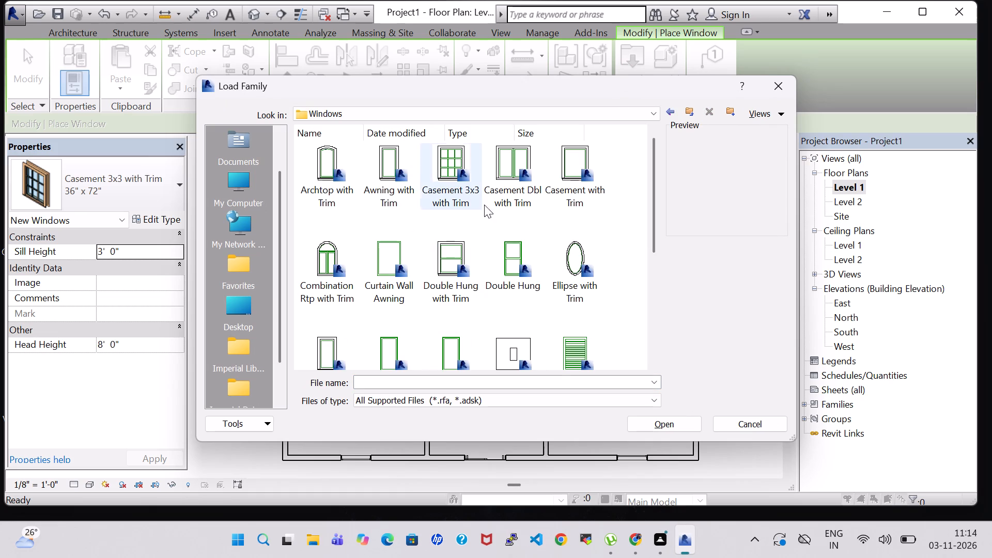
click(530, 188)
click(662, 420)
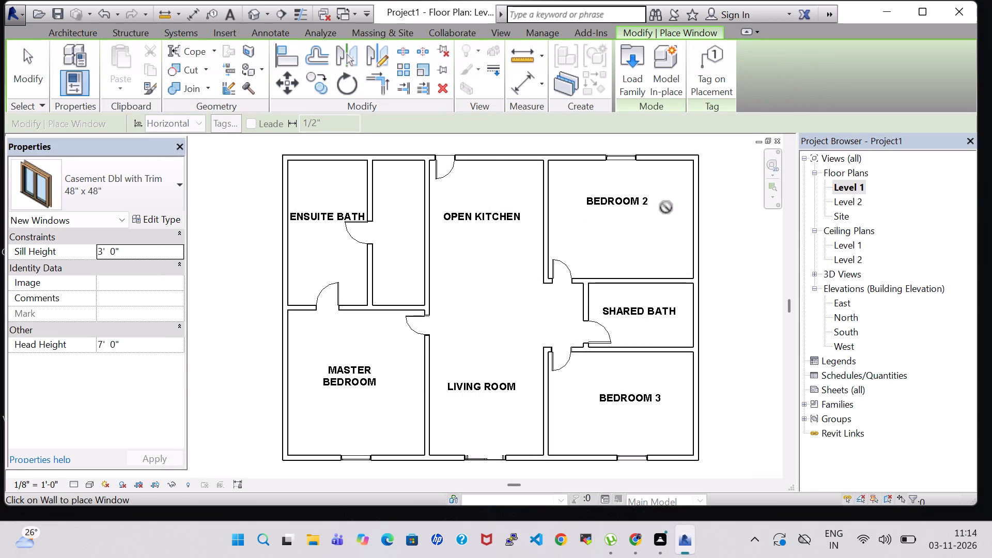
Place a 48" x 48" Casement Dbl with Trim window in the open kitchen's north wall, about 6' 8 1/2" from its east partition.
scroll(508, 182, up, 2)
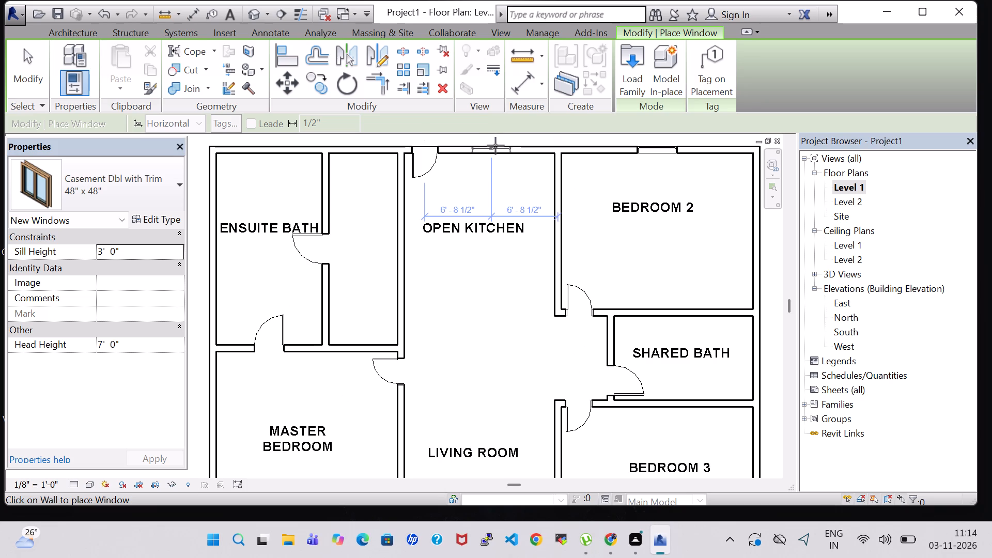
click(495, 146)
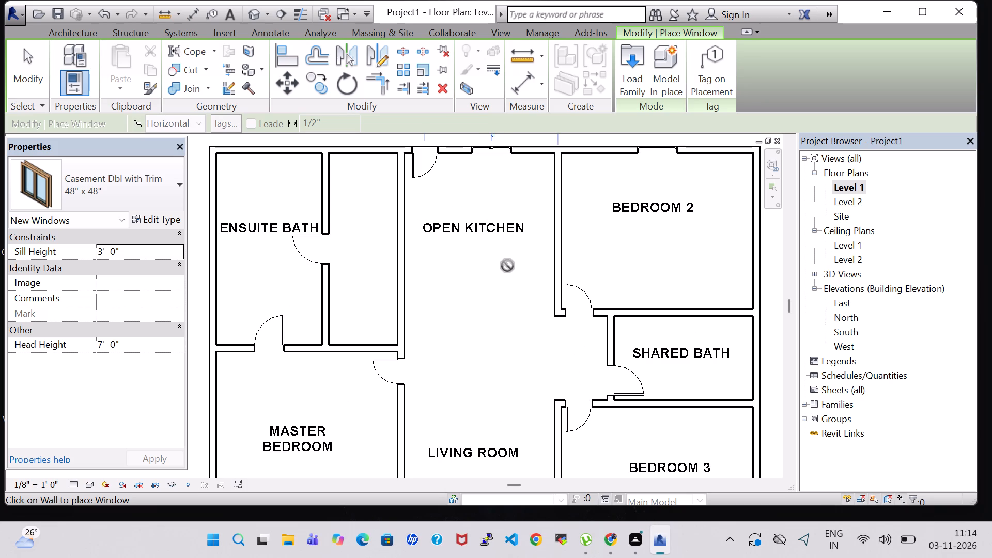
scroll(507, 266, down, 4)
key(Escape)
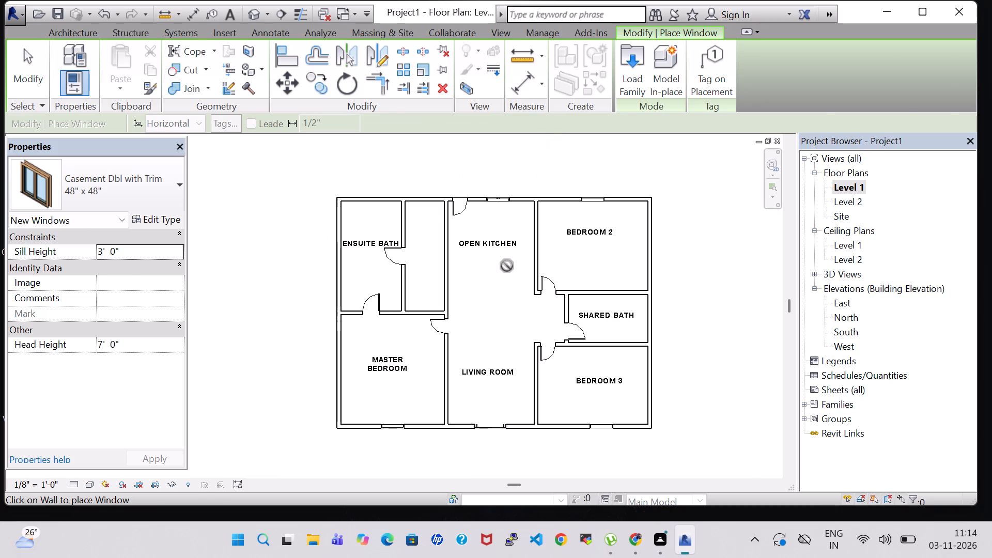
key(Escape)
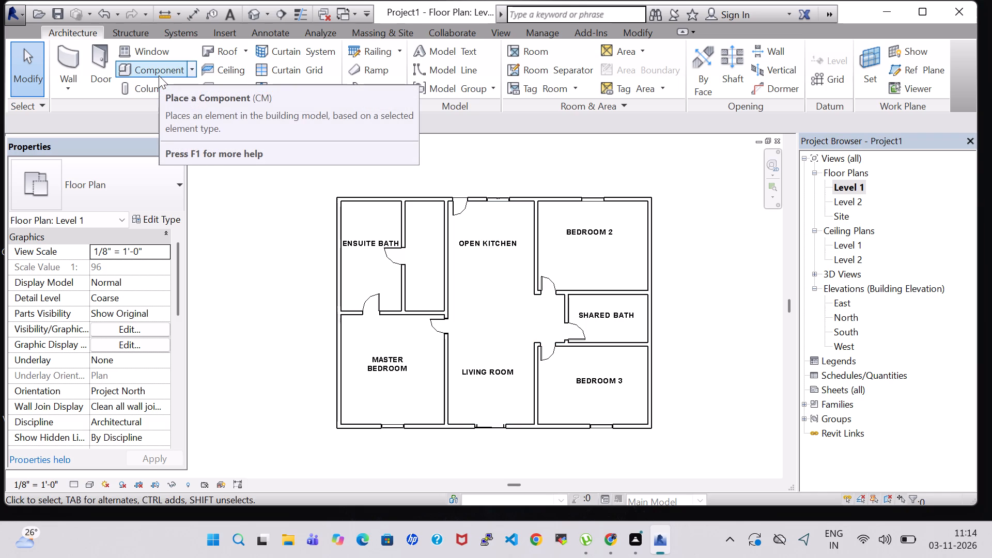
Inspect the doors and windows on the house's exterior walls from all sides in the 3D view.
click(250, 18)
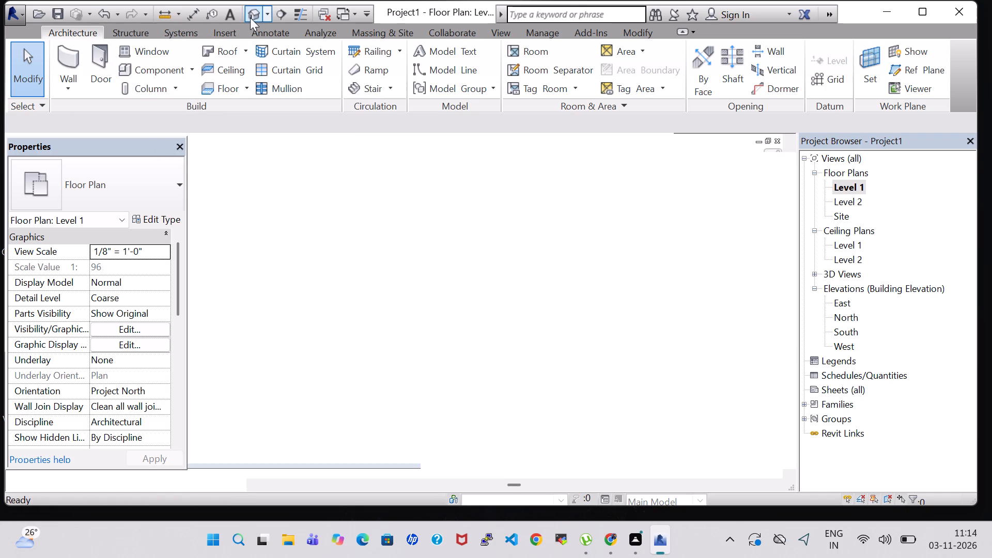
shift+middle_drag(449, 419, 641, 419)
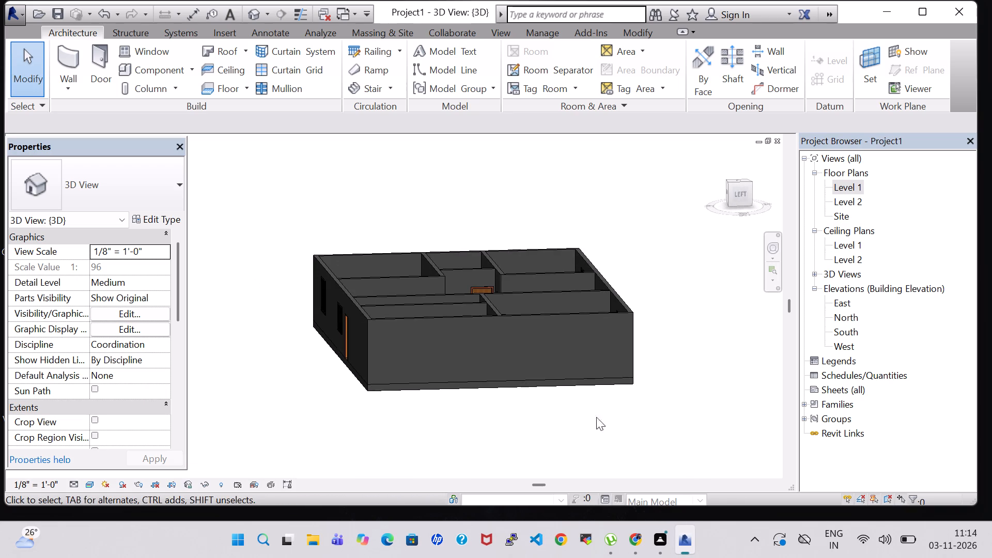
shift+middle_drag(505, 417, 690, 416)
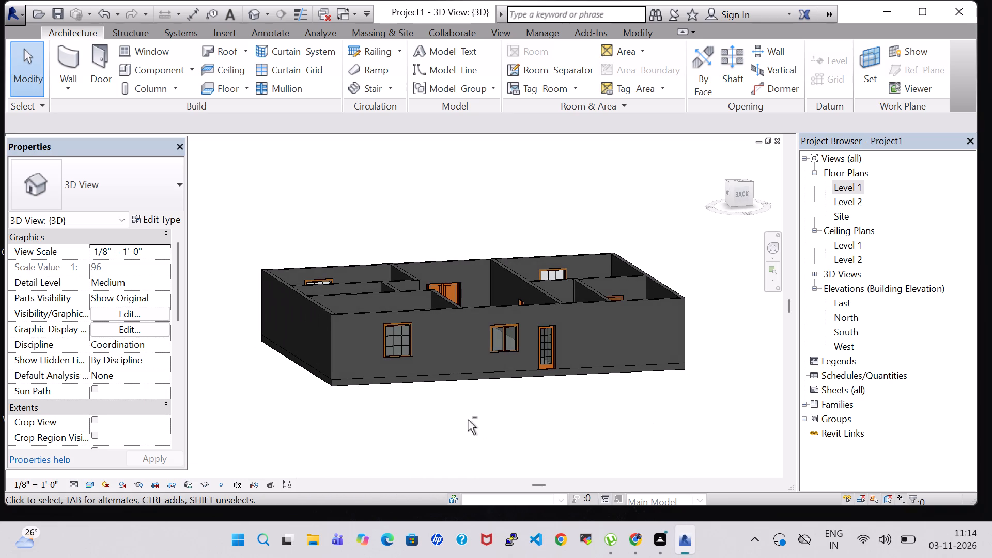
shift+middle_drag(547, 408, 485, 409)
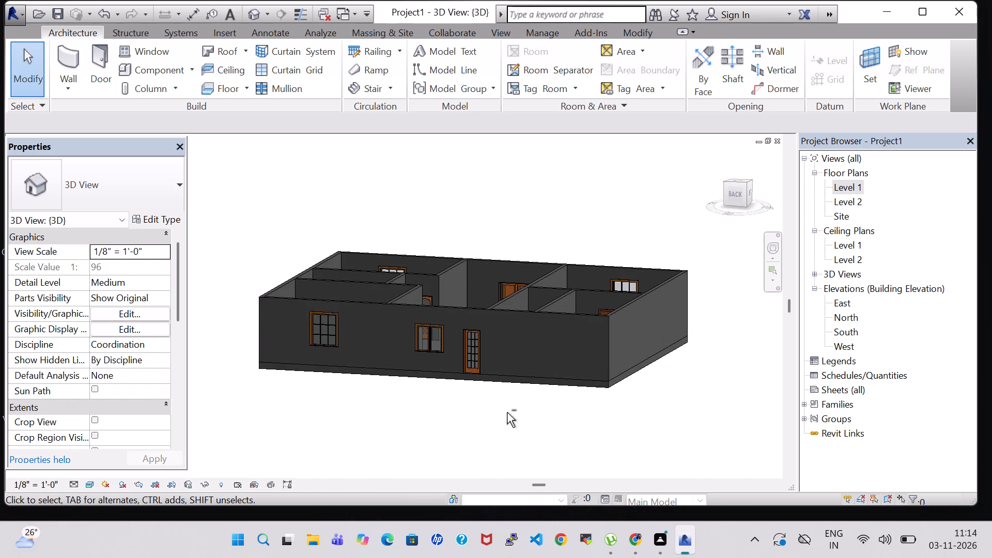
shift+middle_drag(382, 412, 653, 413)
shift+middle_click(497, 419)
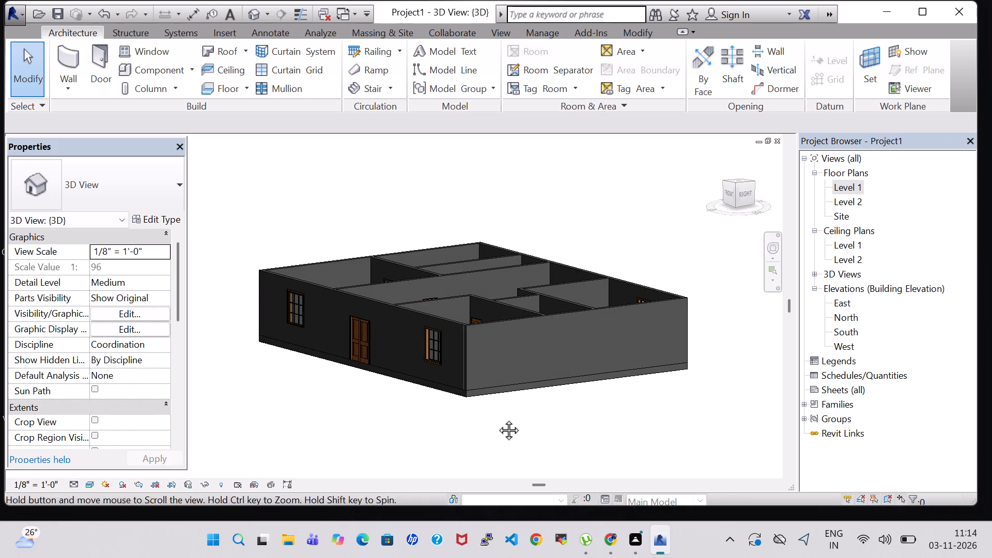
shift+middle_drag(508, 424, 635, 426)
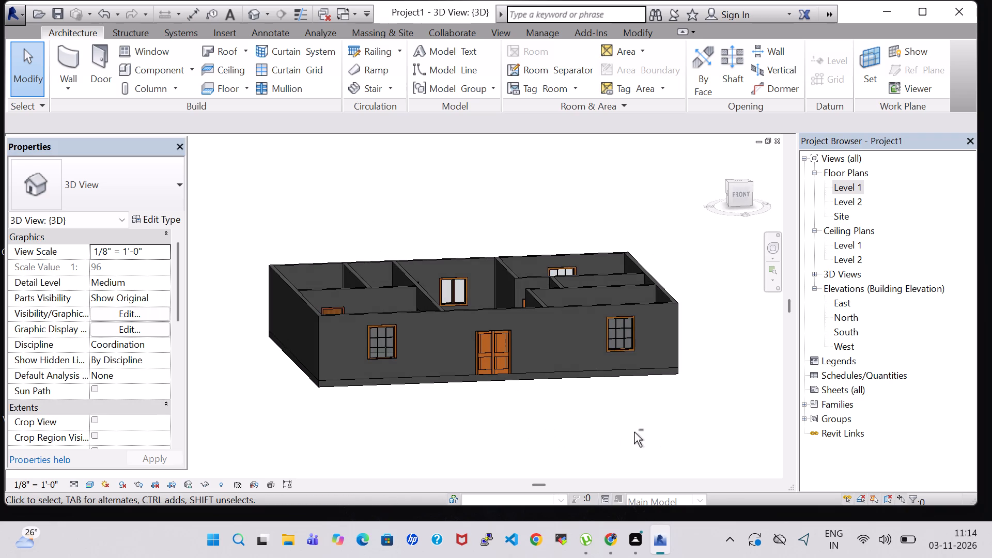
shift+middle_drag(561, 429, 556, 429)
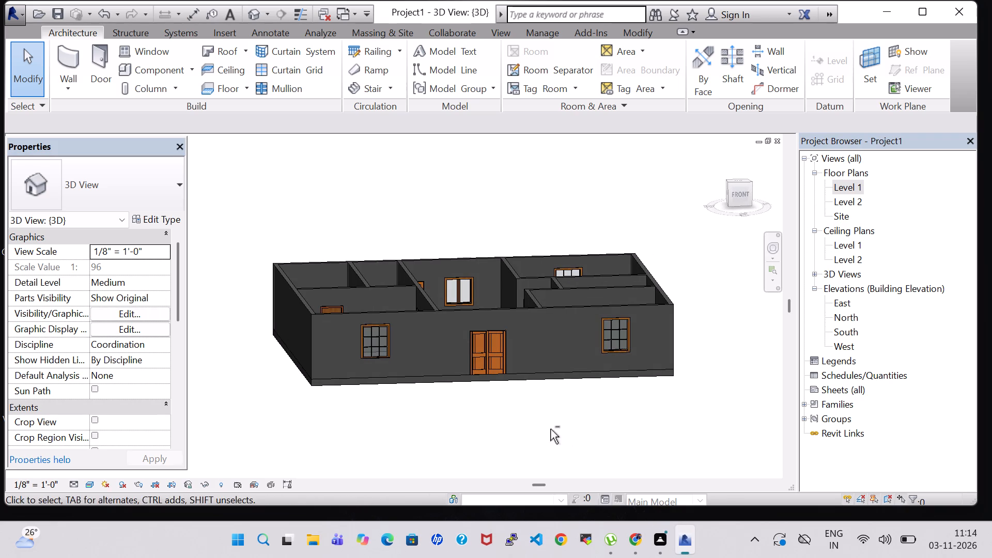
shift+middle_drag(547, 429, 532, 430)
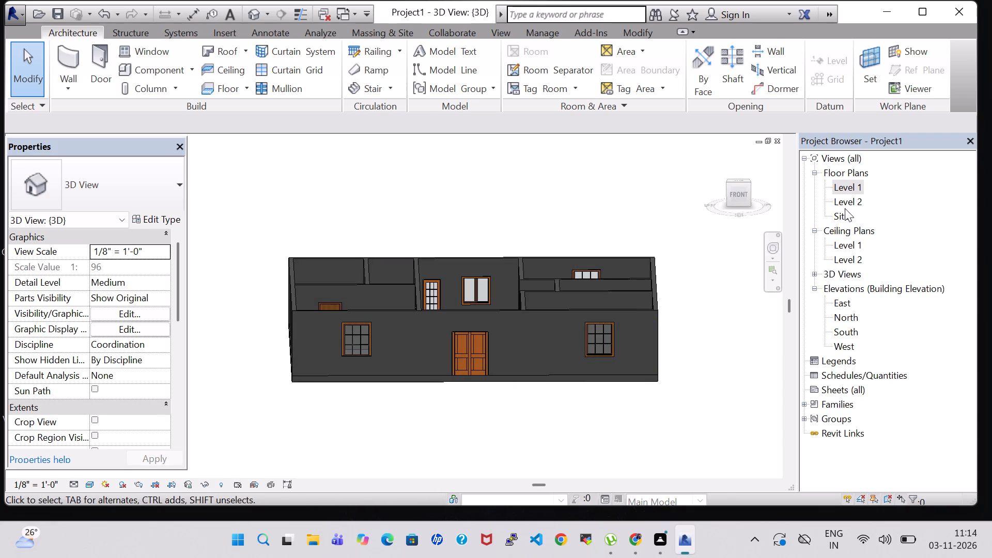
In the Level 1 floor plan, duplicate the wall type of the partition east of the ensuite bath as INNER WALLS.
double_click(845, 185)
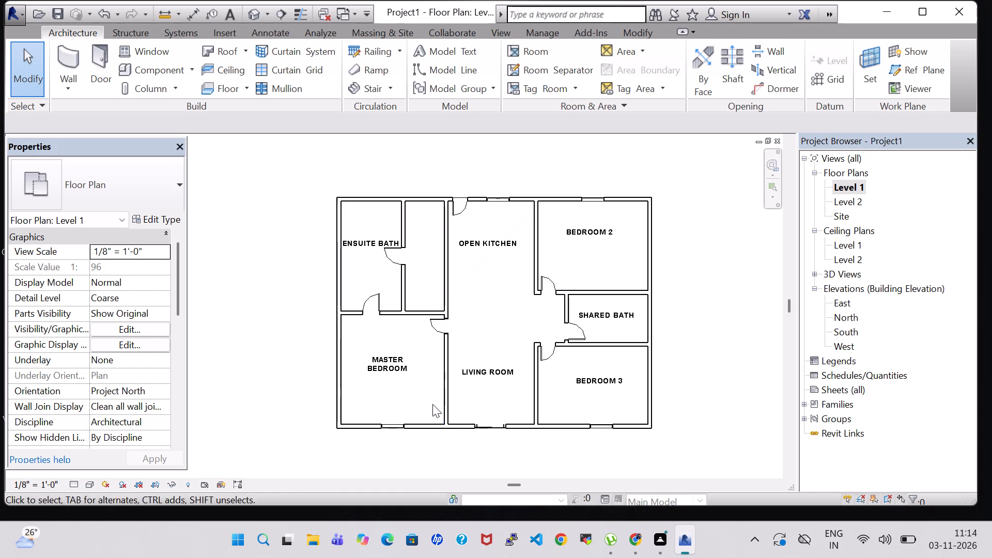
click(438, 429)
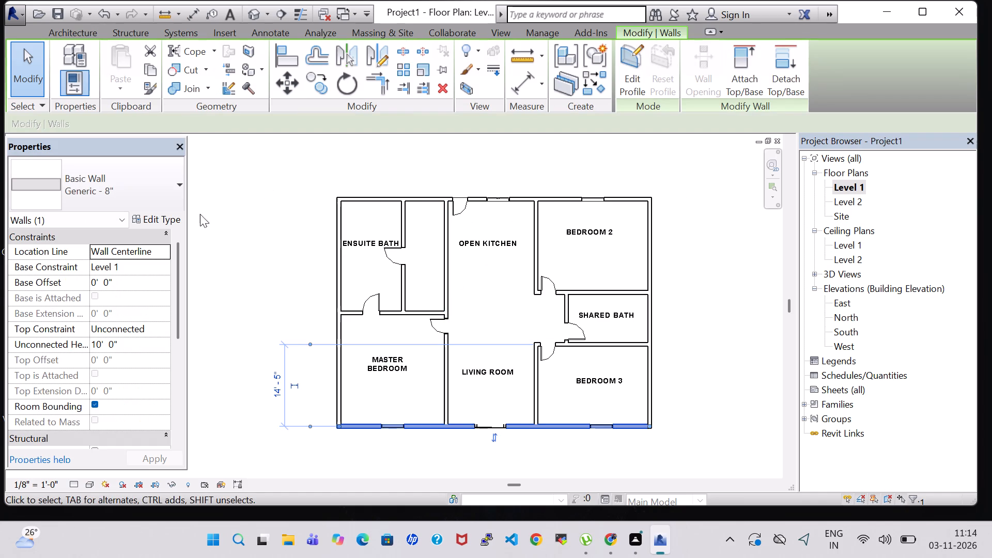
click(403, 274)
click(137, 219)
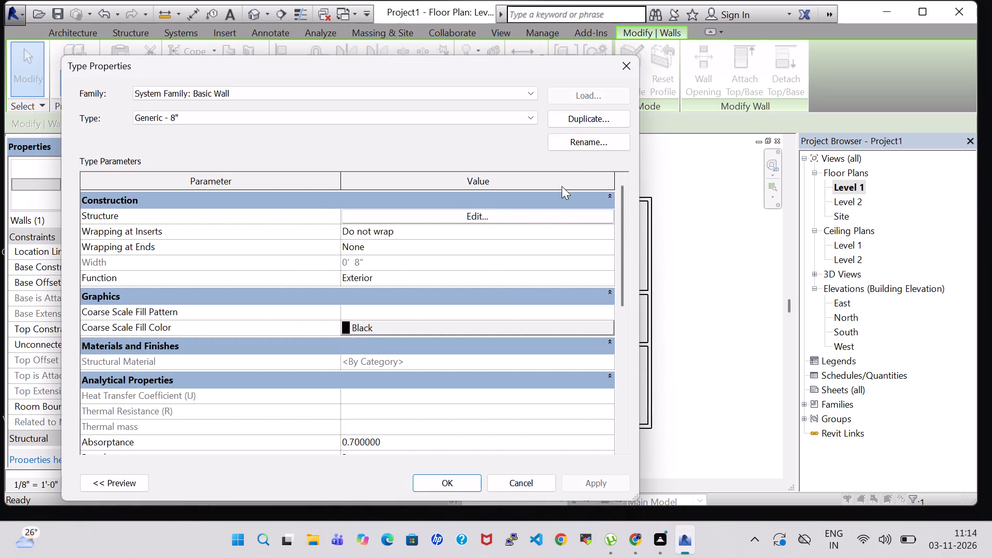
click(579, 118)
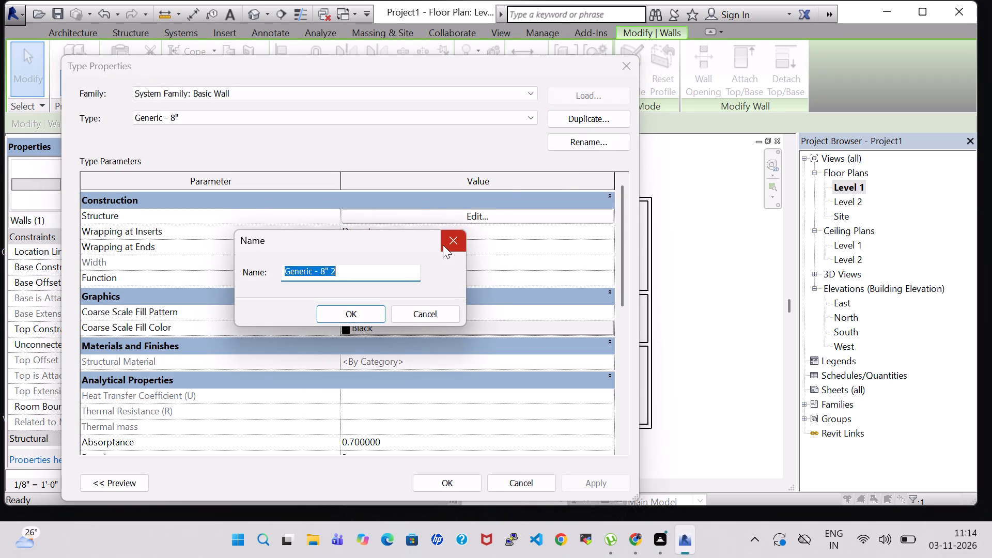
key(BackSpace)
text(INNER WALLS)
key(Return)
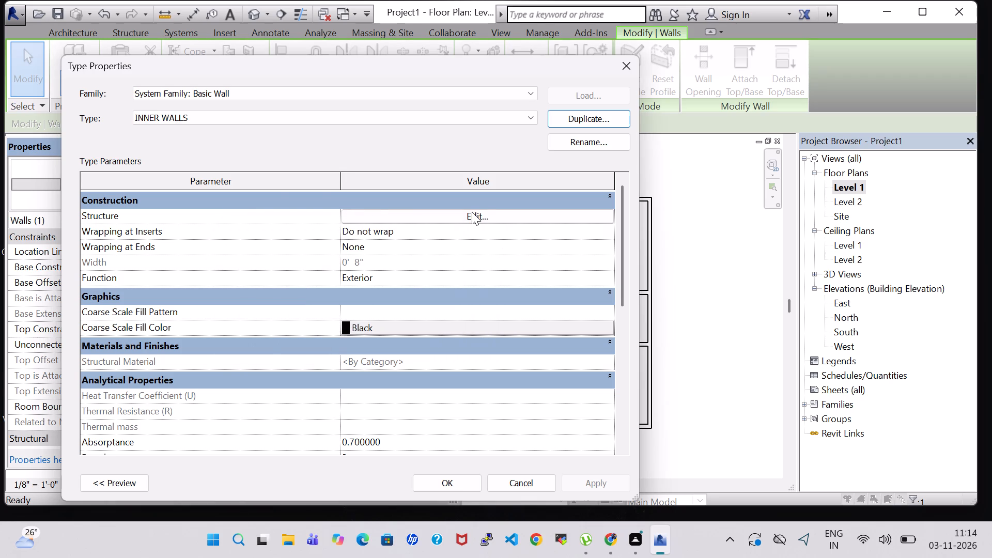
Set the structure layer thickness of the INNER WALLS type to 7" and apply the type changes.
click(472, 212)
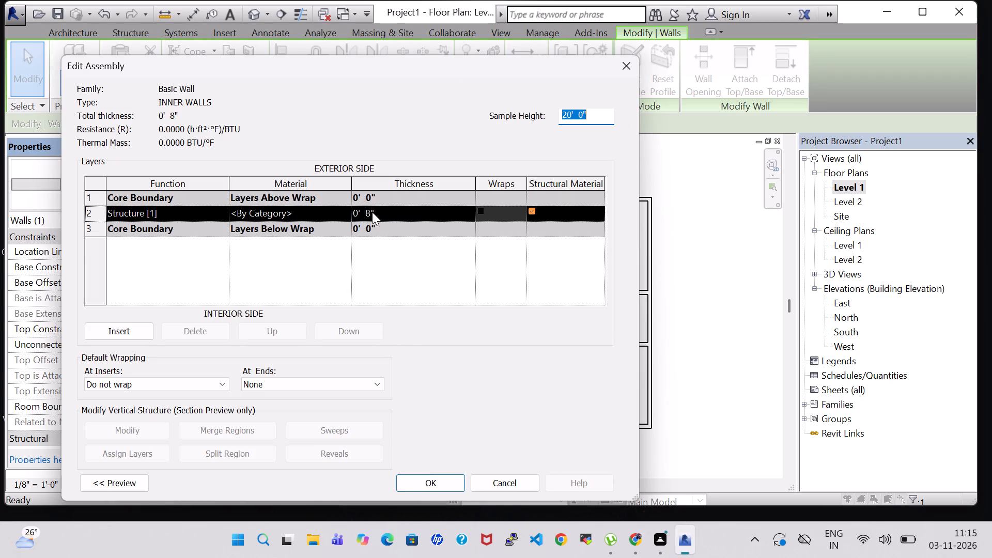
click(370, 211)
key(BackSpace)
key(7)
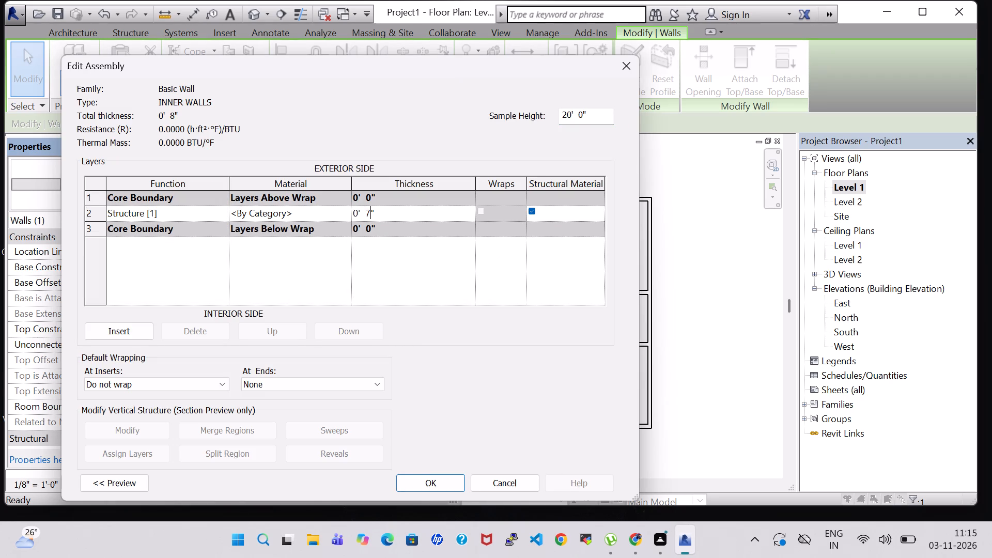
click(437, 486)
click(437, 483)
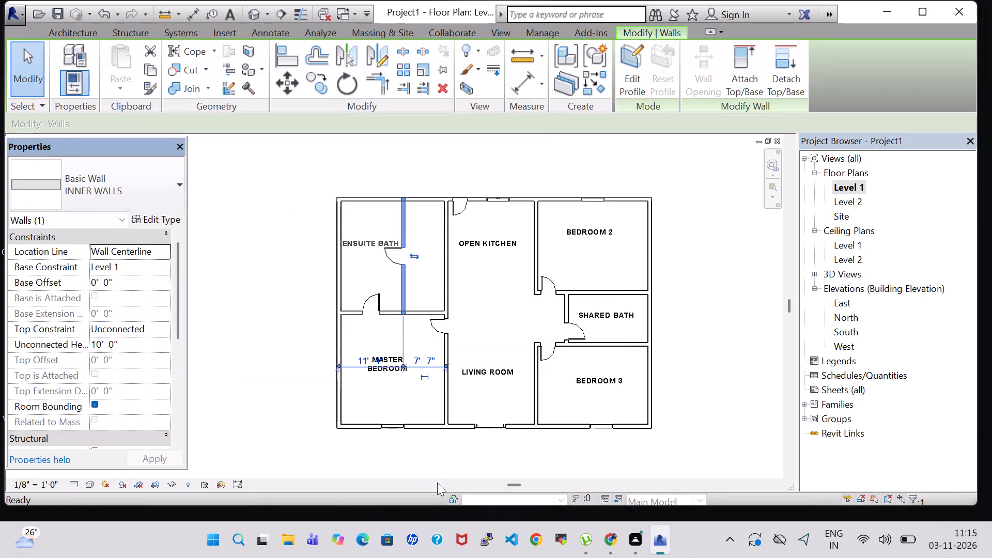
click(474, 290)
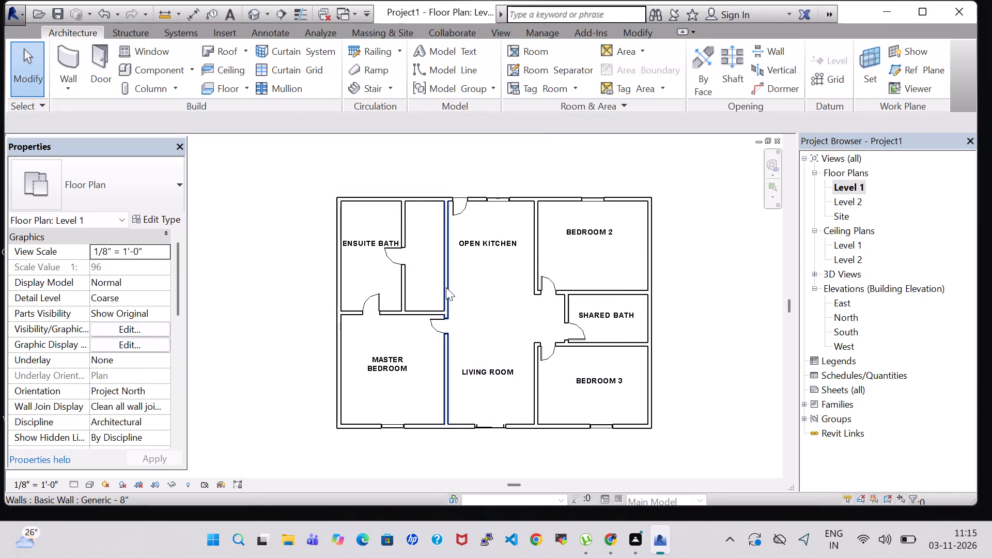
Change the long partition along the west side of the open kitchen and living room to the INNER WALLS type.
double_click(446, 287)
click(599, 86)
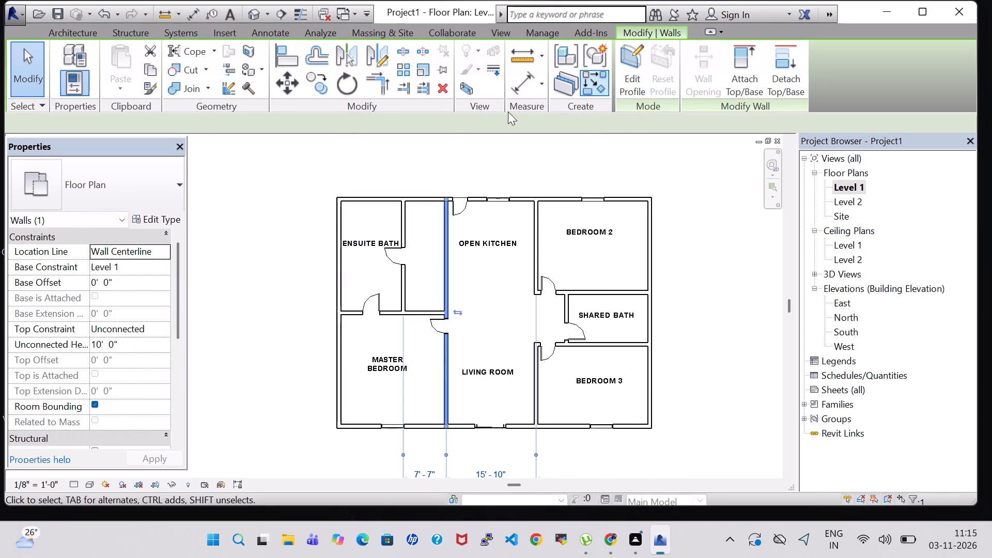
double_click(142, 181)
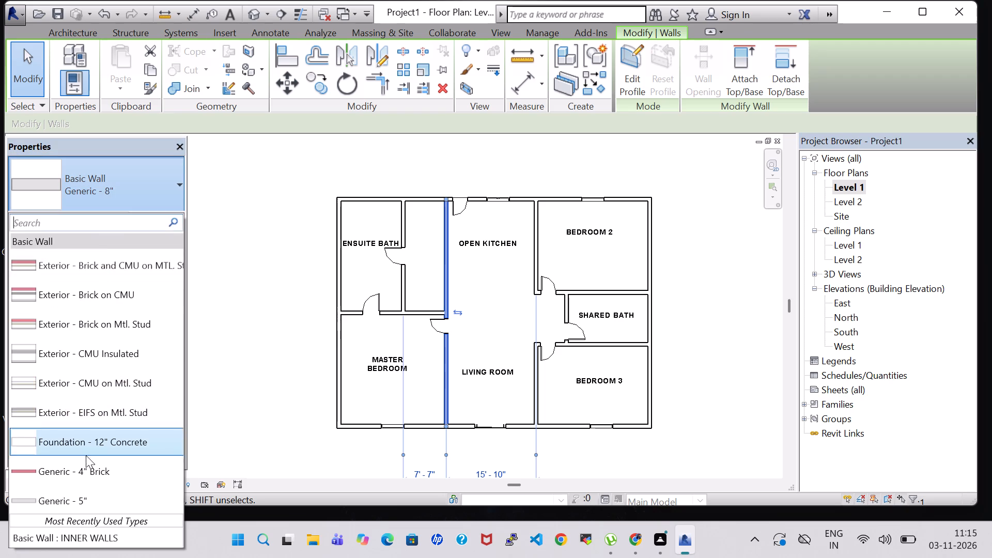
scroll(85, 460, down, 4)
scroll(94, 403, down, 4)
scroll(94, 403, up, 7)
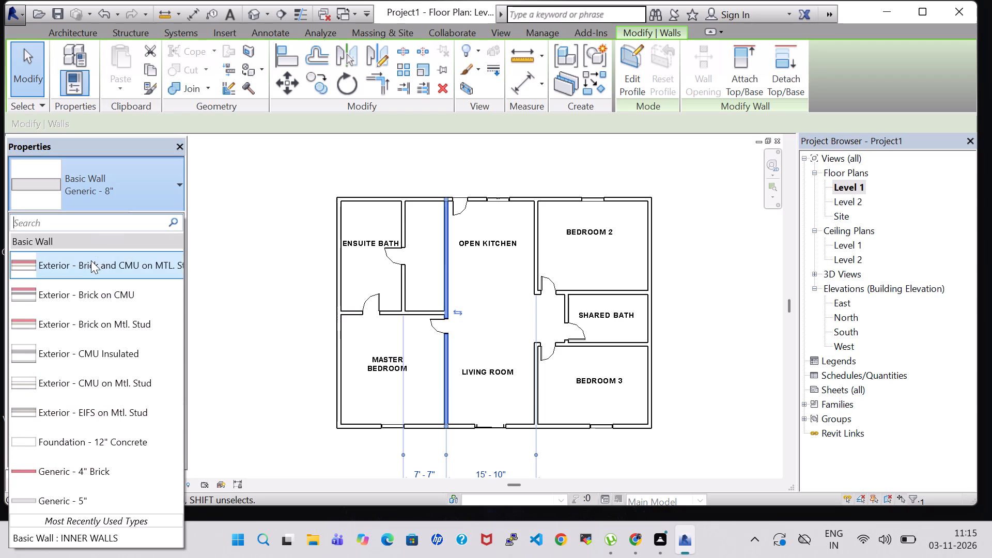
key(i)
key(n)
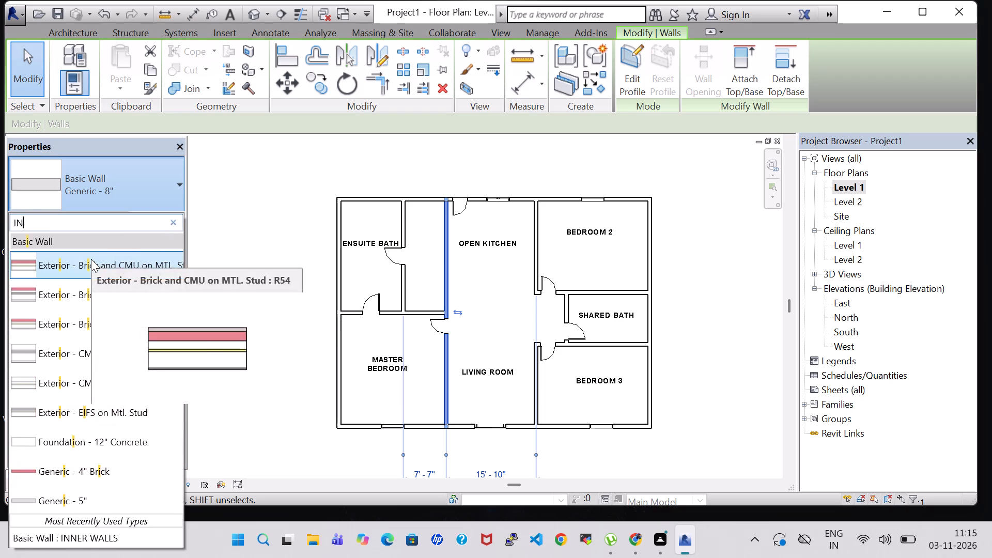
double_click(88, 290)
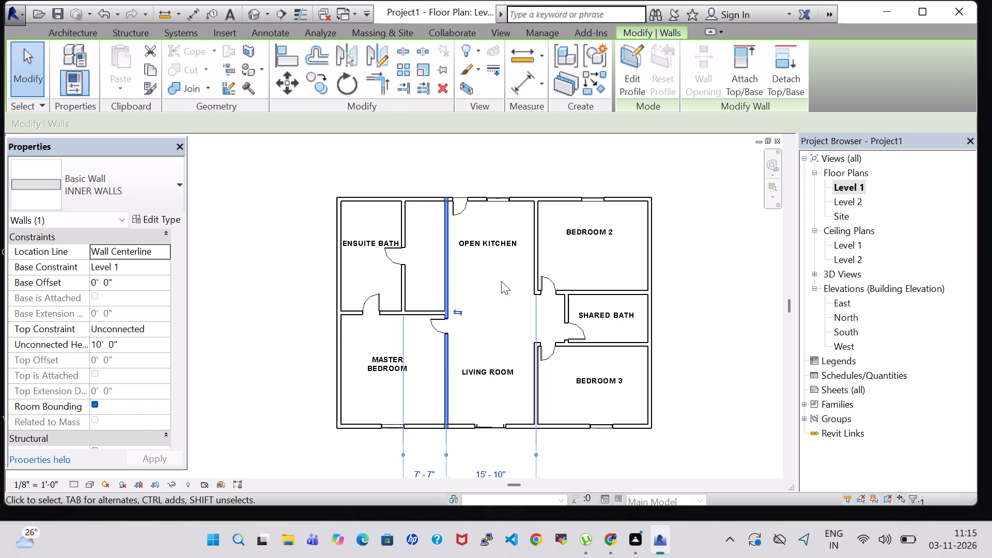
click(688, 276)
Change the partition between the open kitchen and Bedroom 2 to the INNER WALLS type.
click(533, 254)
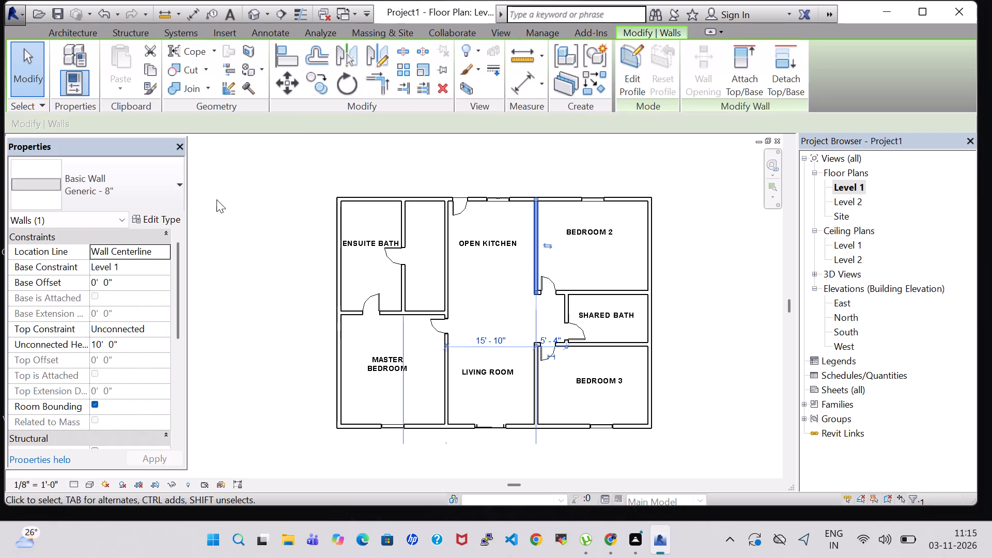
click(175, 189)
scroll(57, 304, down, 3)
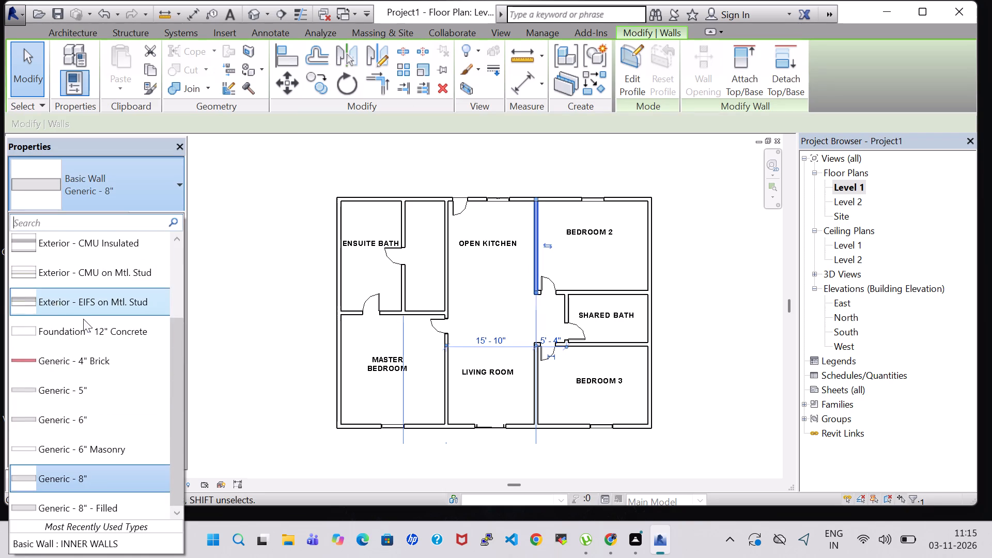
drag(175, 367, 189, 284)
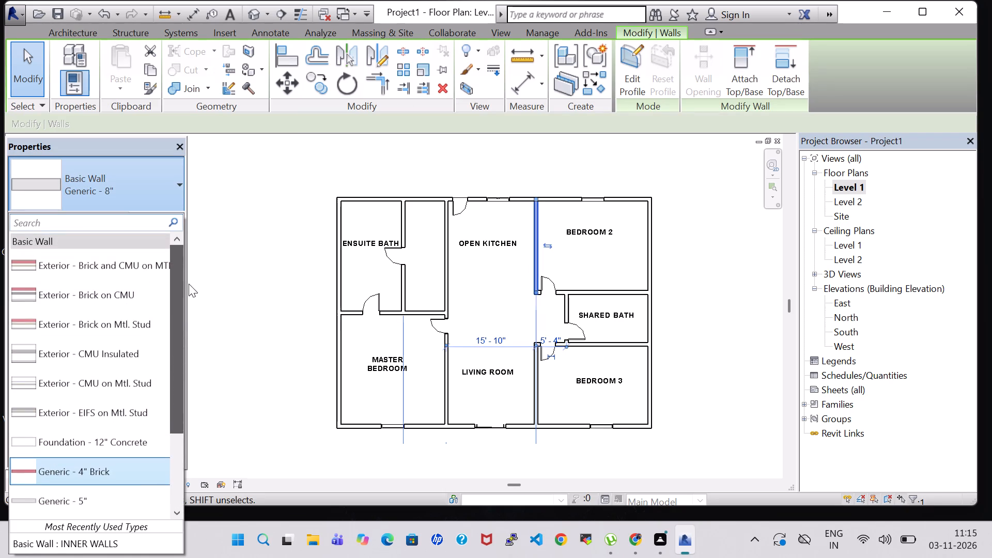
drag(189, 284, 173, 424)
scroll(120, 424, down, 3)
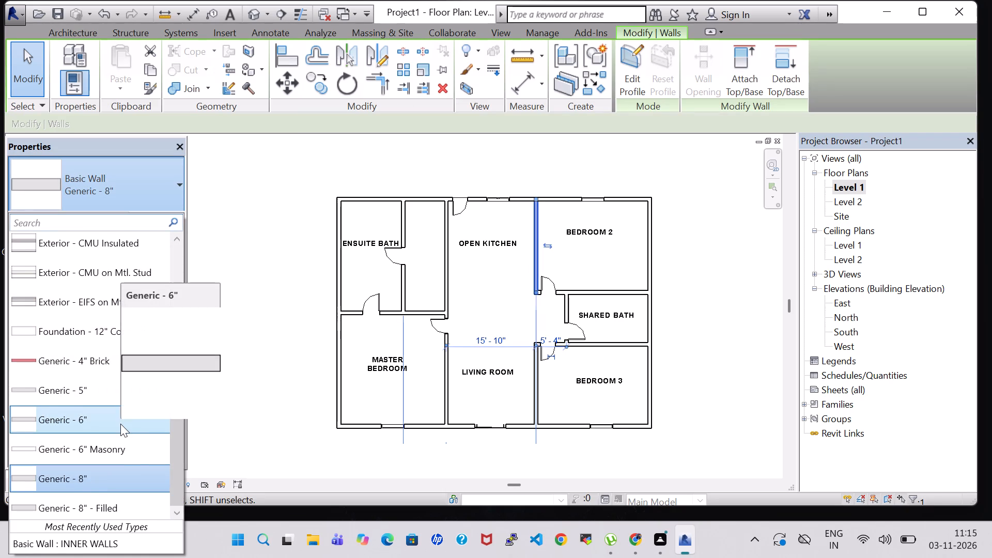
key(i)
key(n)
key(n)
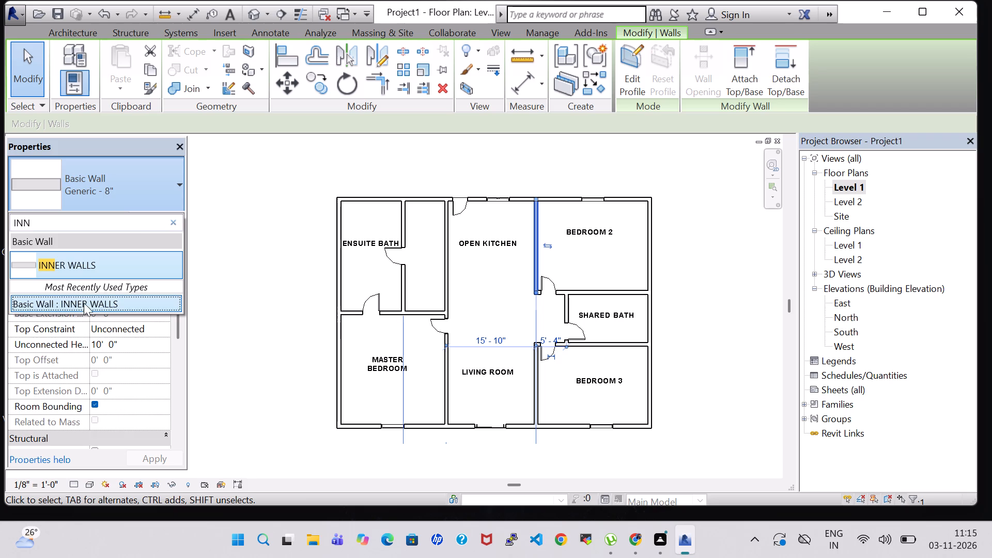
click(87, 268)
click(694, 268)
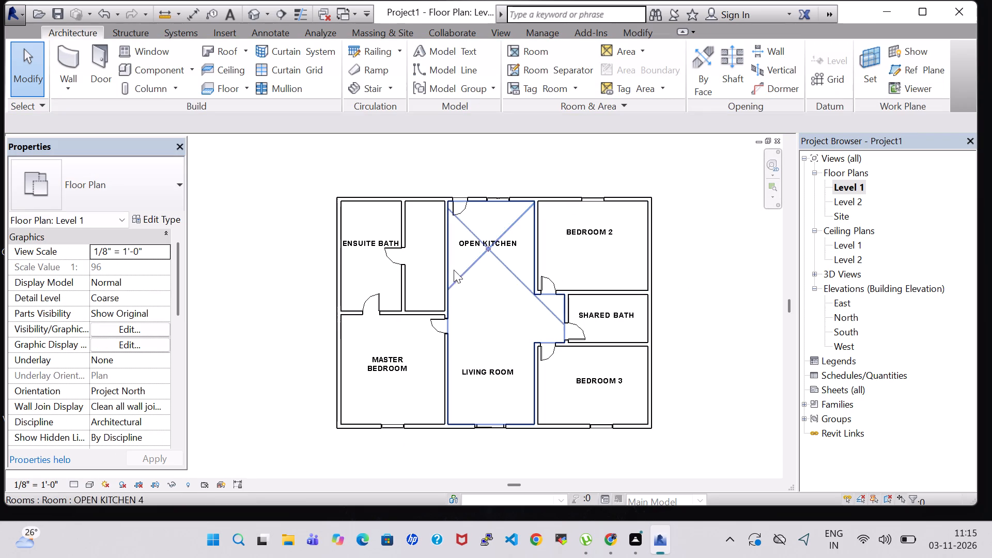
Change the partitions between the ensuite bath and master bedroom and between the living room and Bedroom 3 to INNER WALLS.
click(392, 314)
click(135, 191)
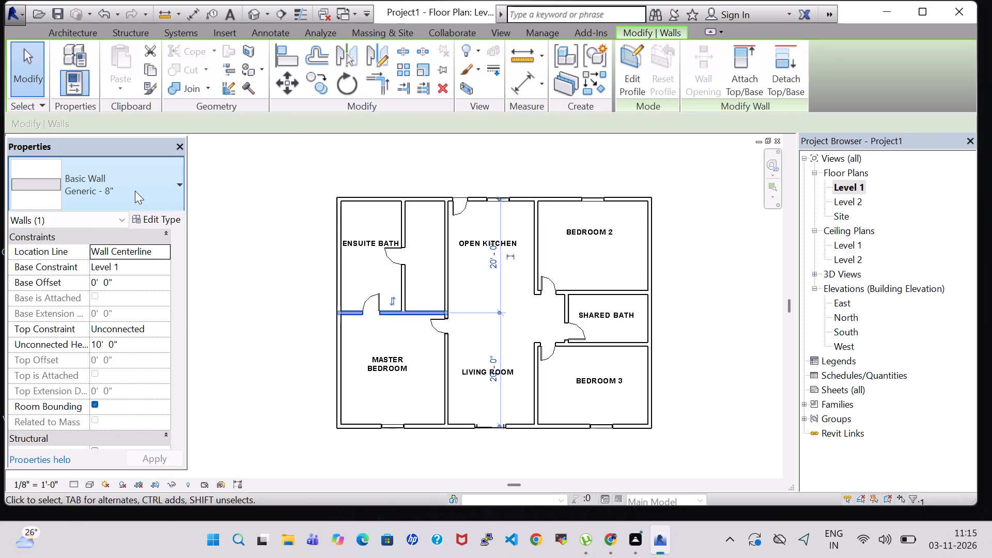
click(121, 421)
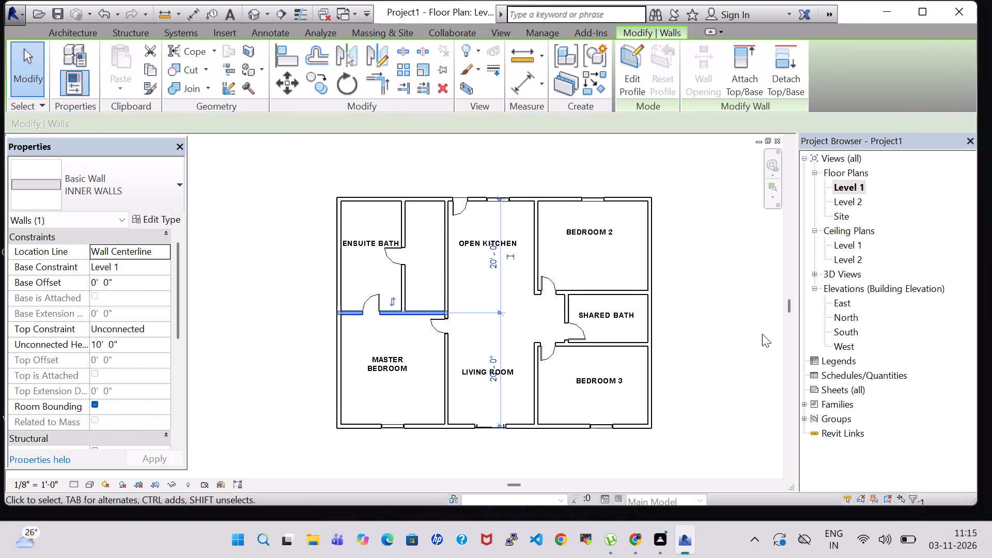
click(761, 334)
click(539, 383)
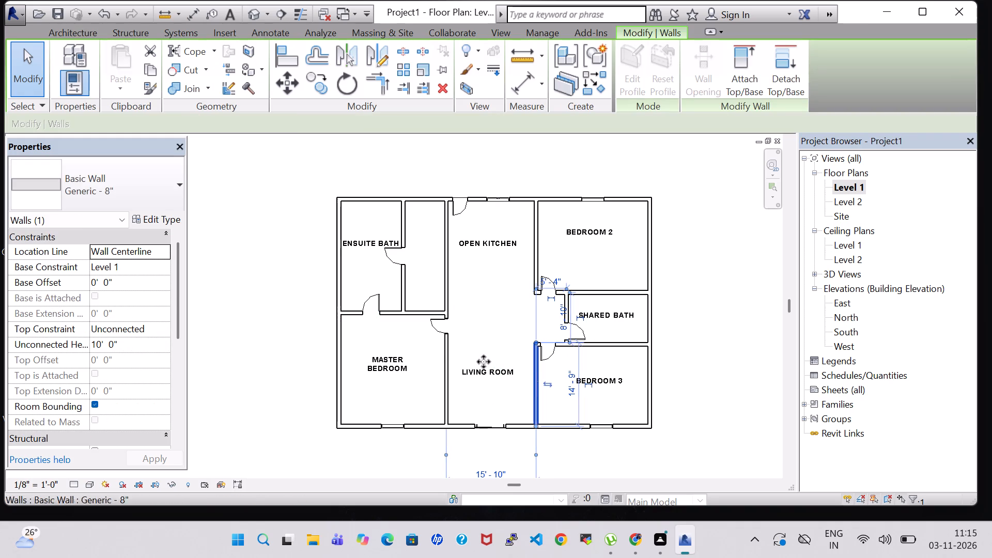
click(149, 190)
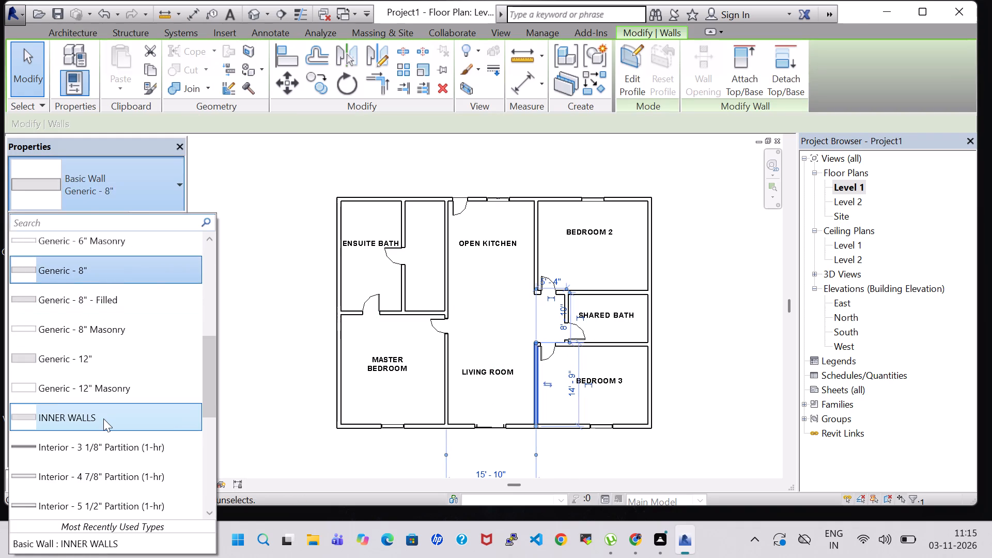
click(103, 419)
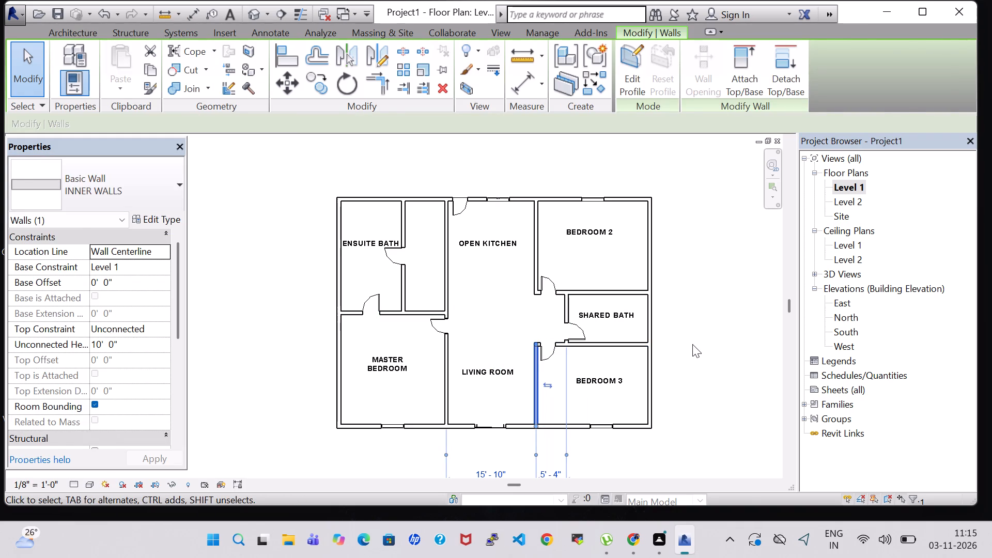
click(692, 344)
Change the south, north and west partitions around the shared bath to the INNER WALLS type.
click(611, 345)
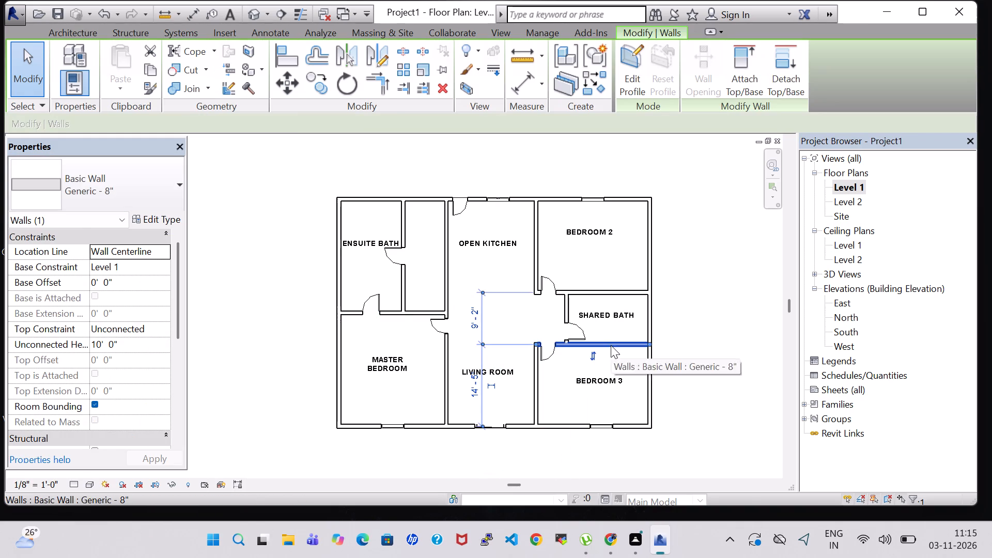
click(134, 187)
click(114, 412)
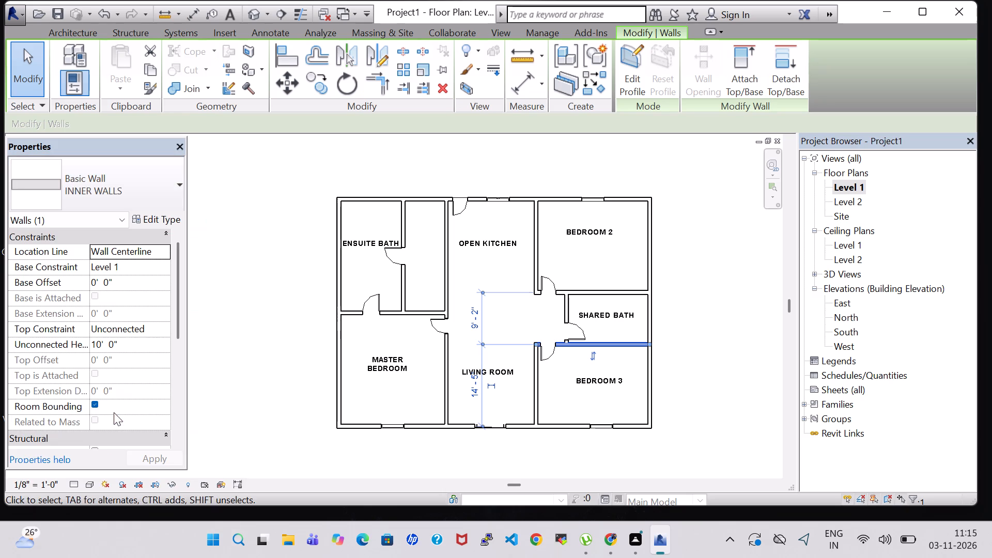
click(705, 373)
click(592, 288)
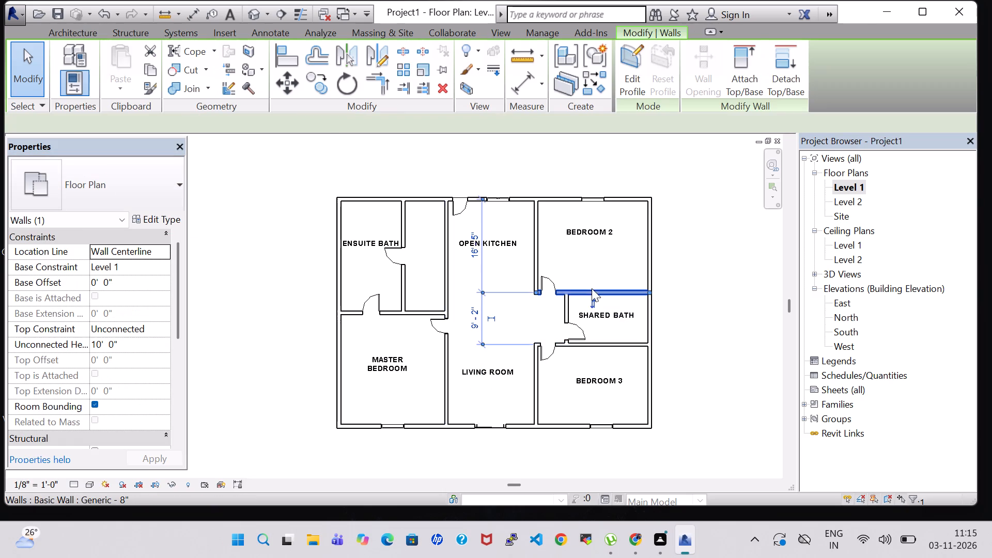
click(87, 190)
click(85, 411)
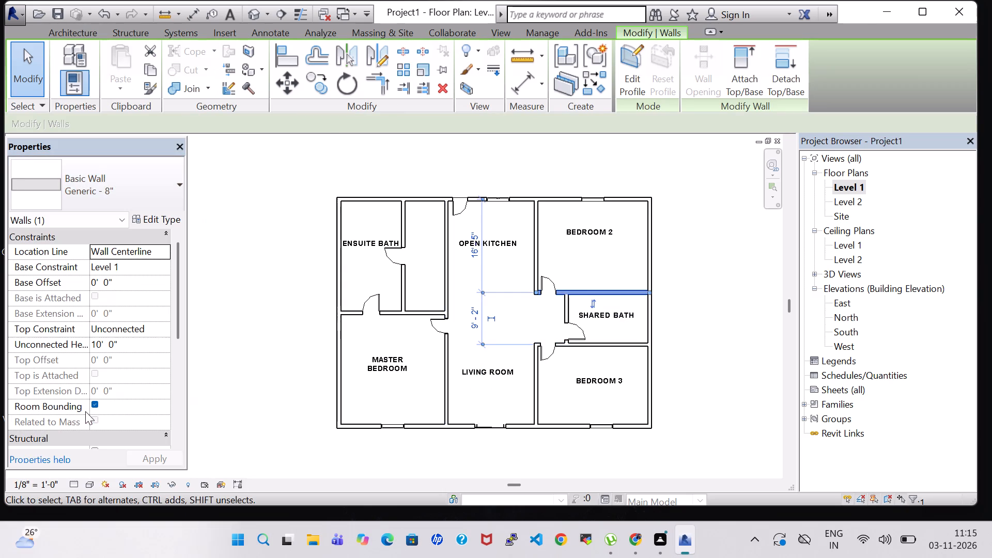
click(662, 342)
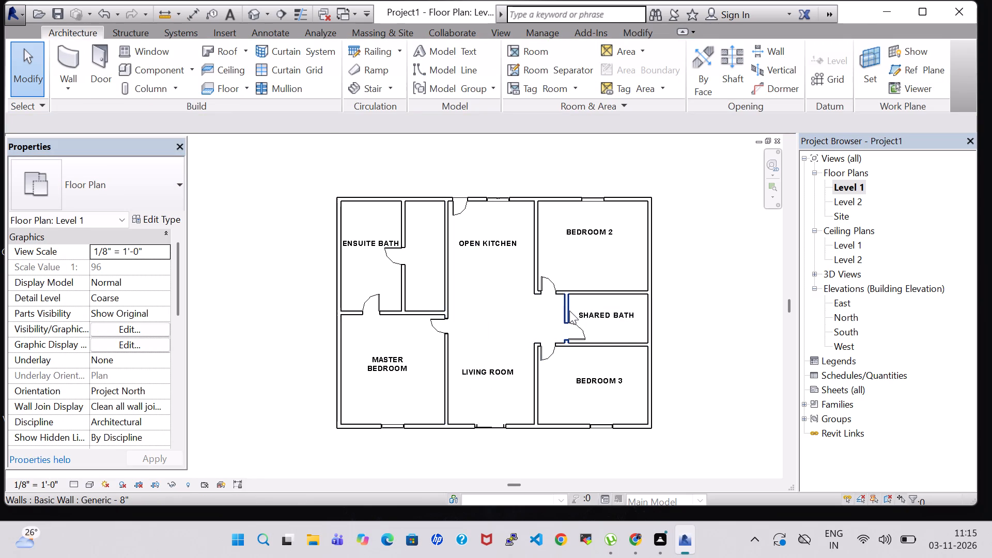
click(564, 308)
click(126, 194)
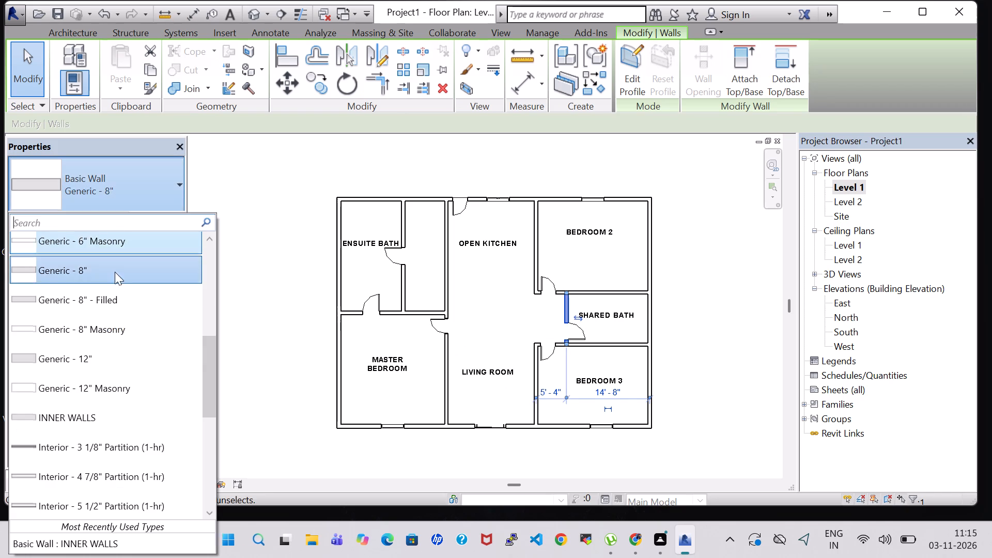
click(101, 426)
click(711, 312)
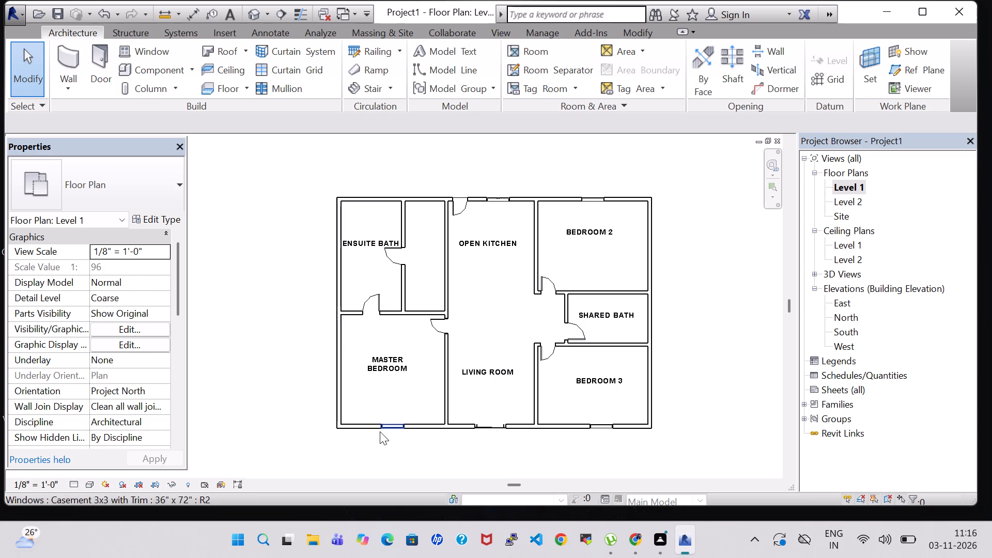
Set the structure layer thickness of the exterior Generic - 8" wall type to 9".
click(437, 426)
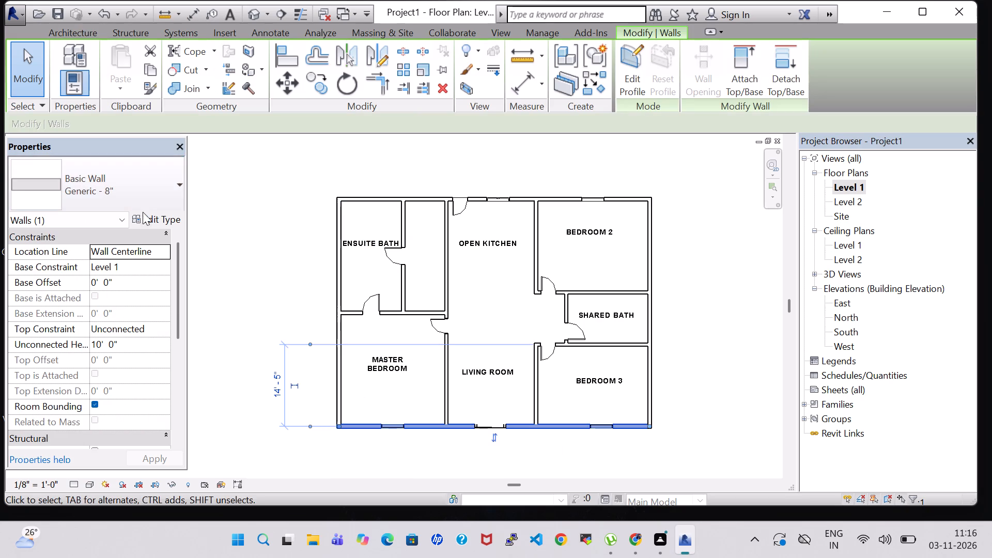
click(149, 222)
click(485, 221)
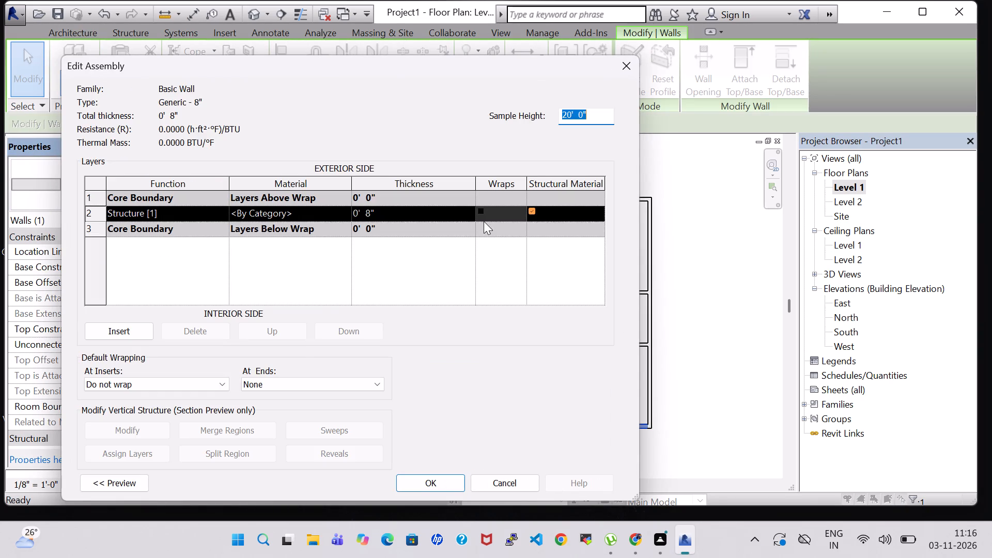
click(371, 213)
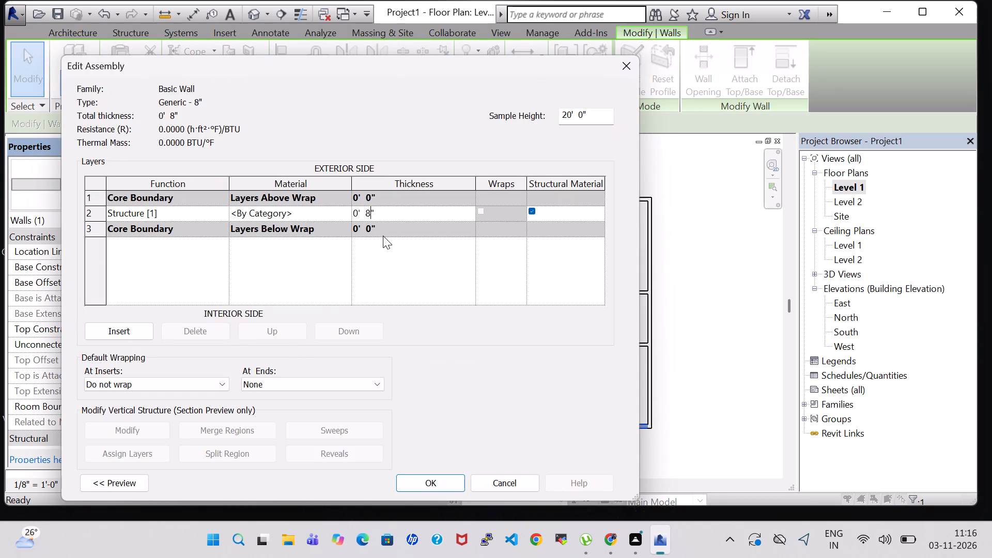
key(BackSpace)
key(9)
click(432, 483)
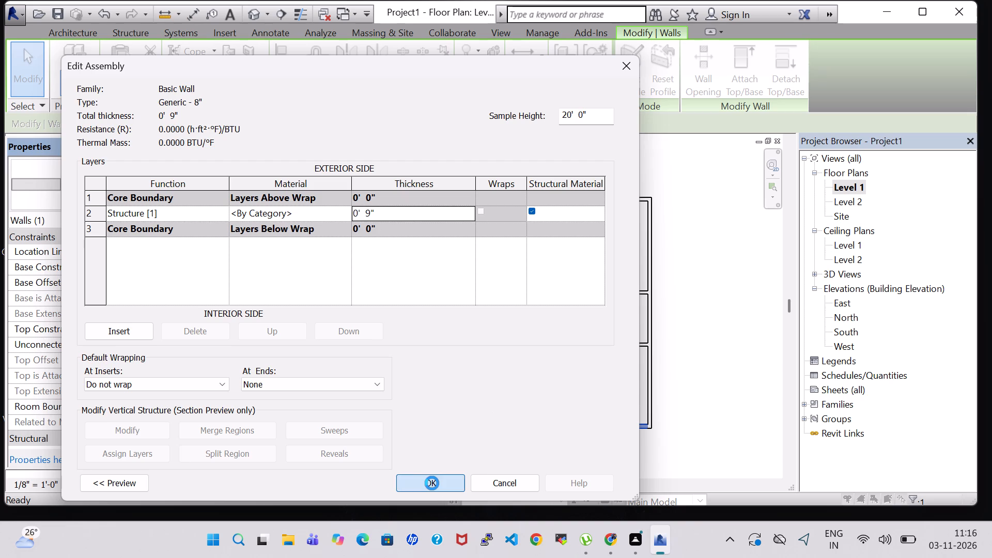
click(585, 479)
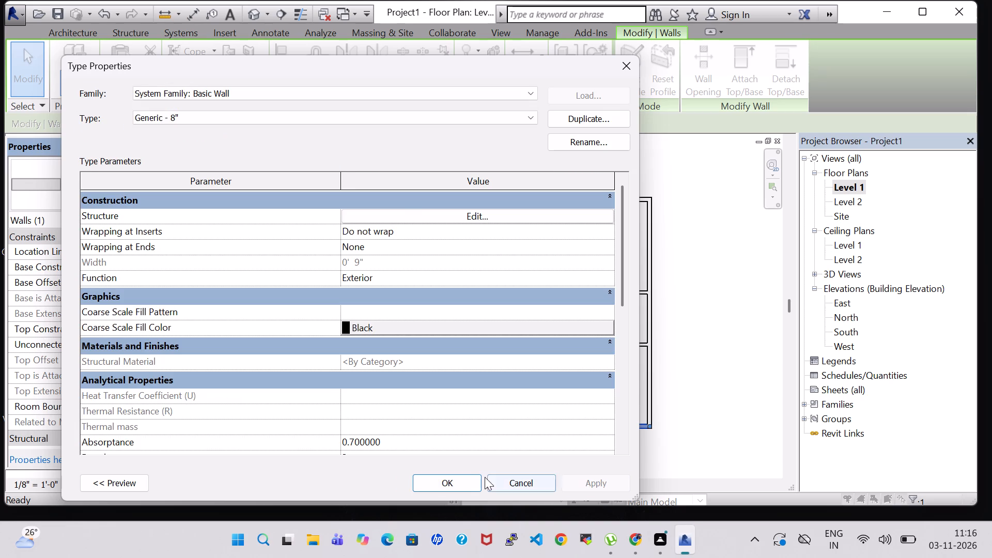
click(451, 482)
click(691, 357)
Check the type properties of the east exterior wall.
click(648, 370)
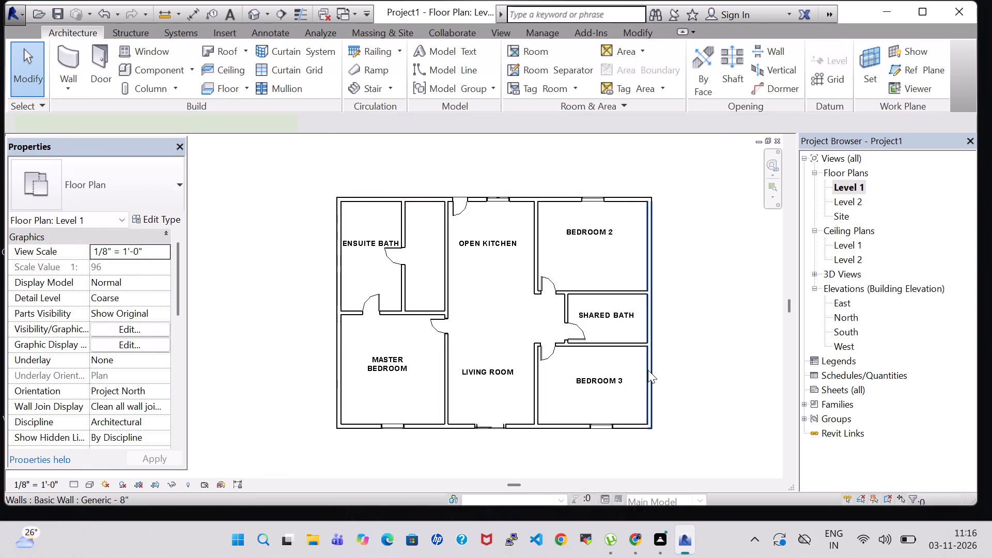
click(152, 217)
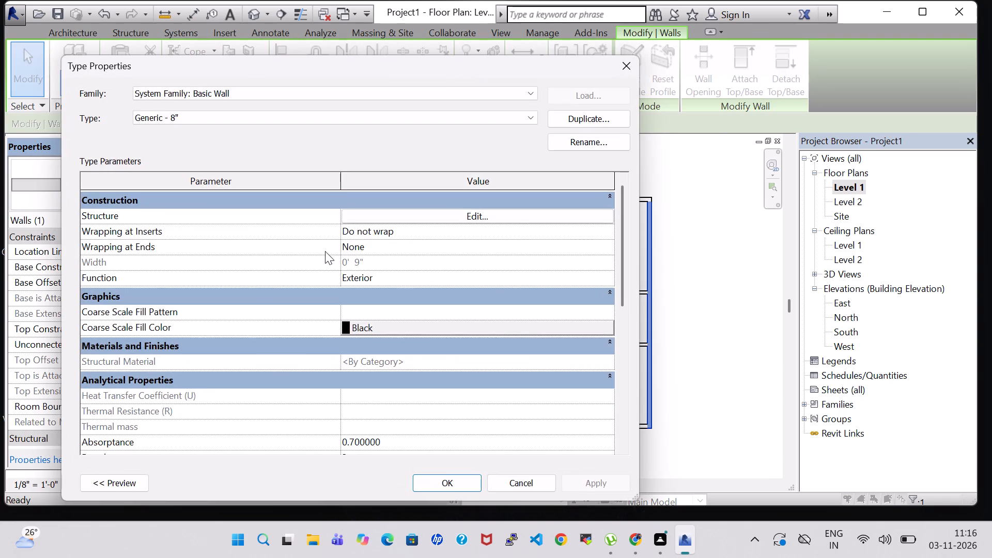
double_click(631, 66)
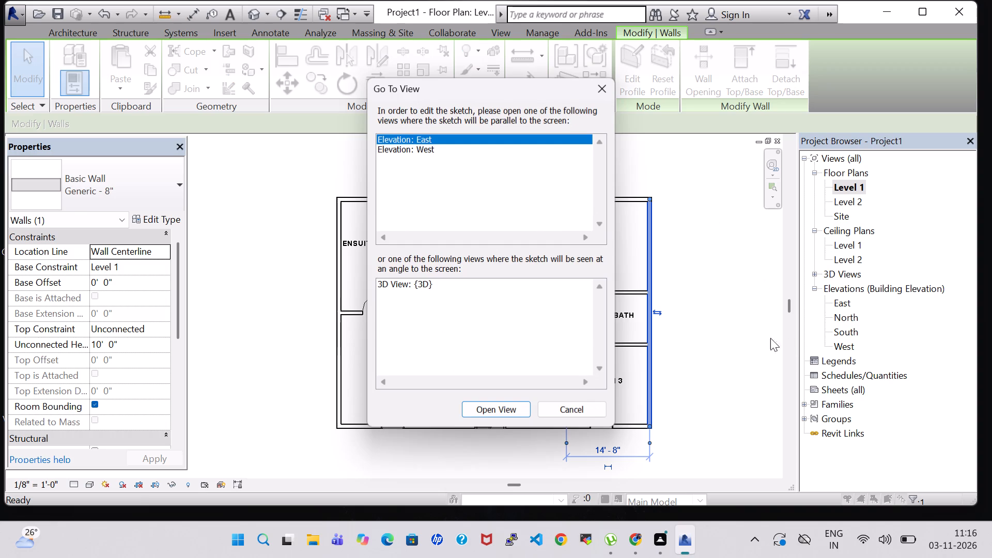
double_click(610, 85)
click(721, 289)
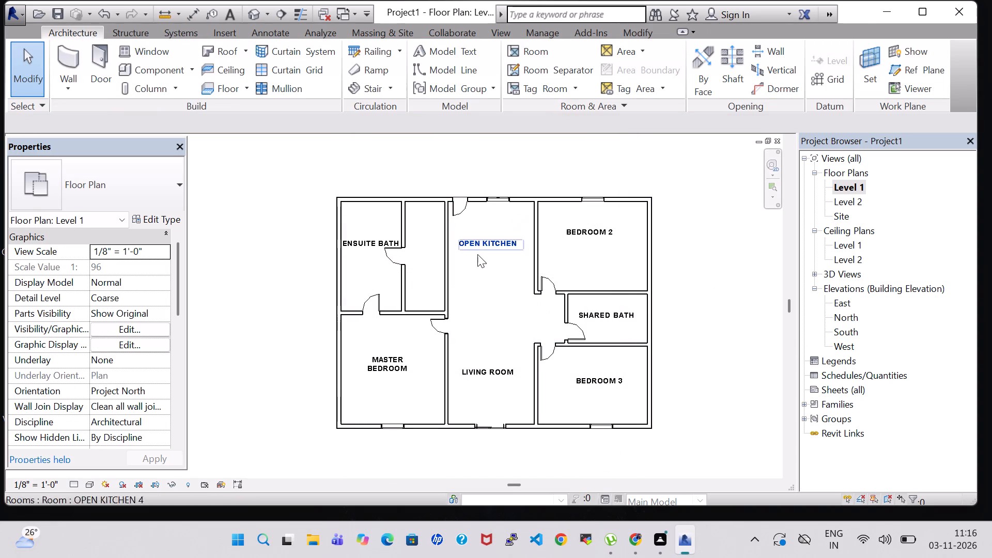
Assign the Brick, Common material to the structure layer of the INNER WALLS type.
click(443, 381)
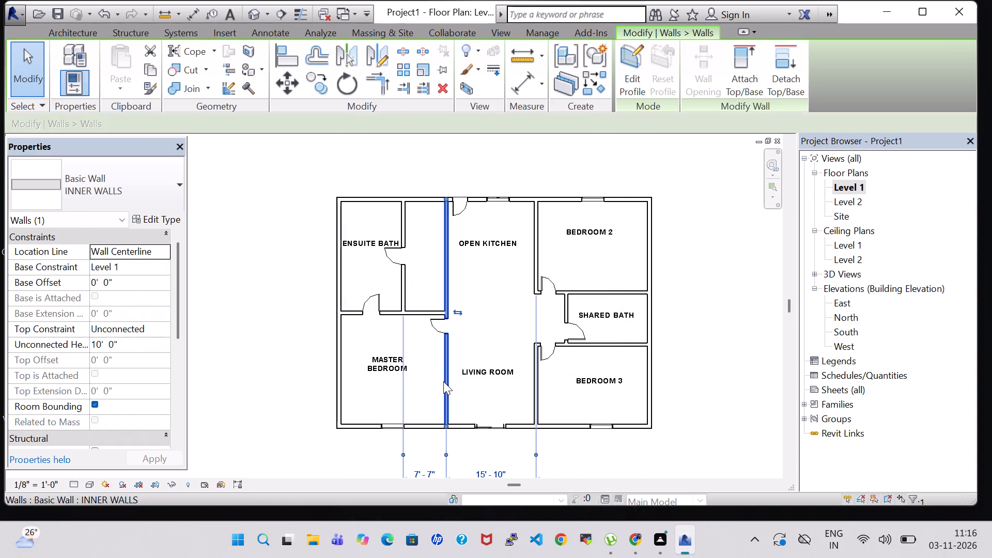
click(154, 221)
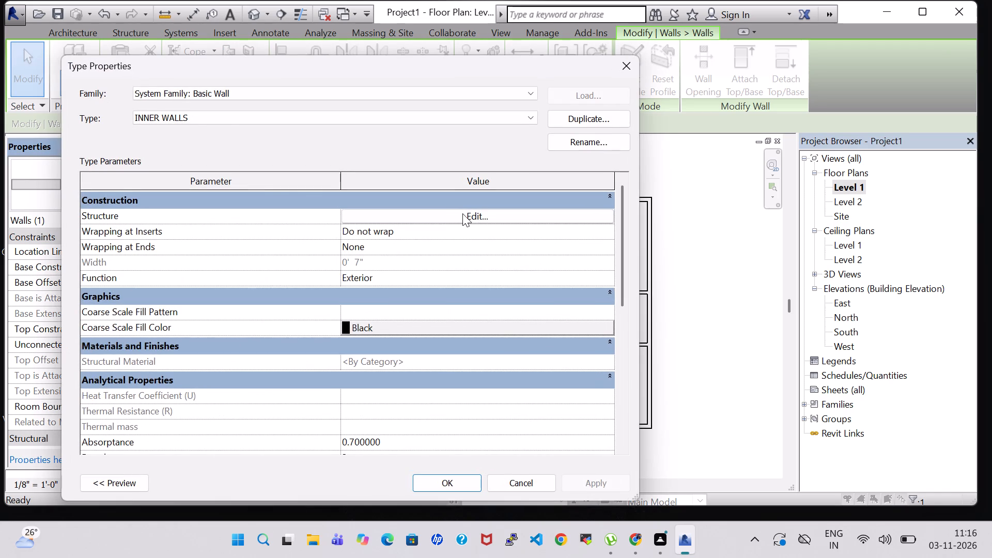
click(468, 215)
click(352, 211)
click(336, 211)
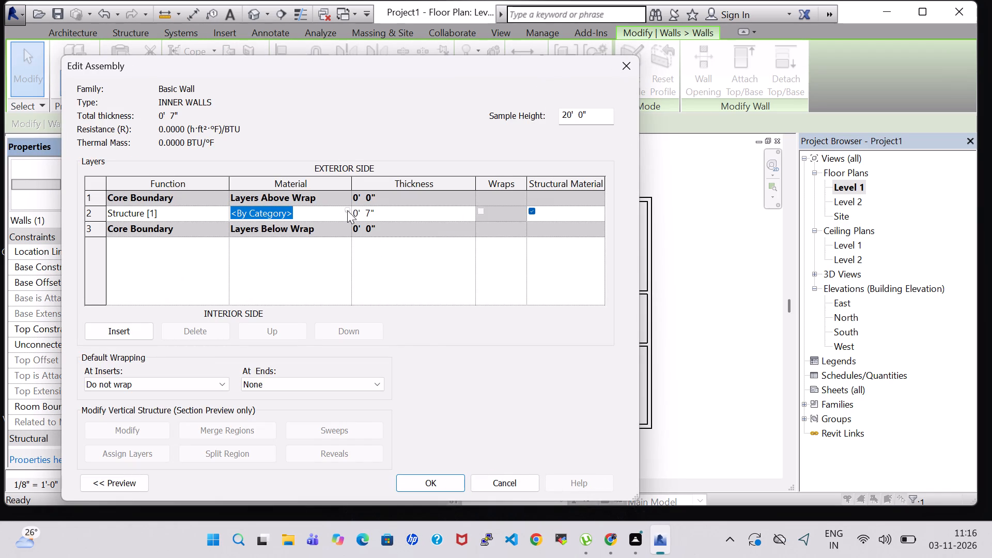
click(347, 209)
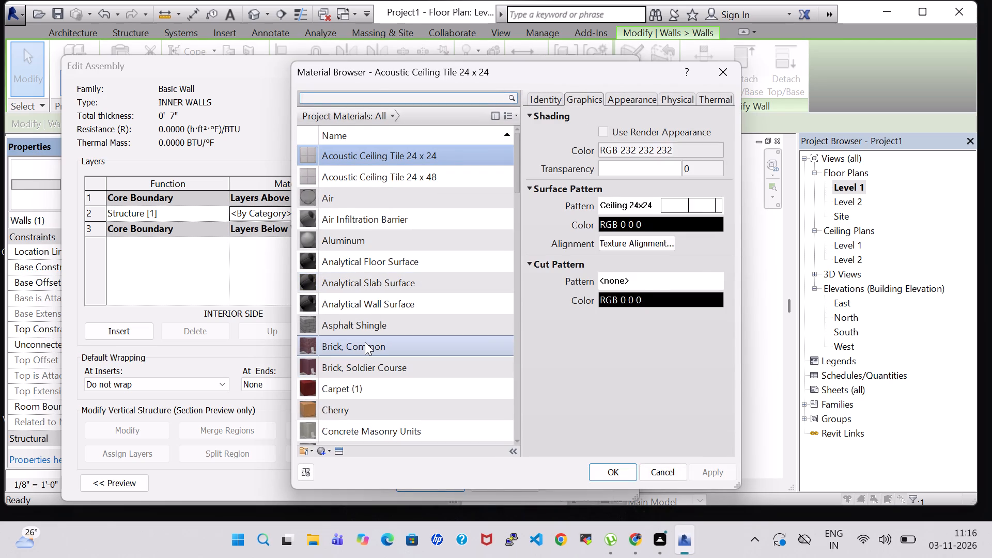
click(365, 342)
click(617, 468)
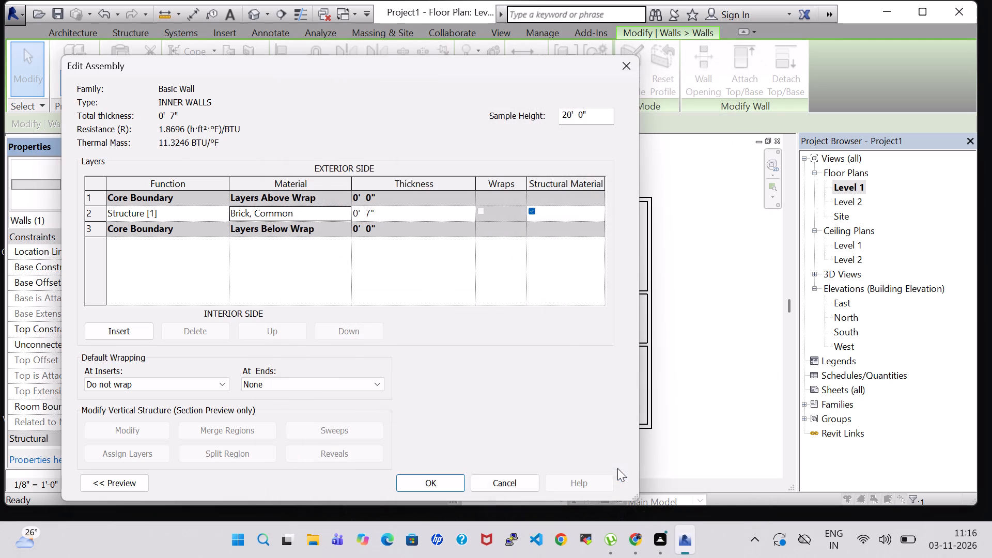
click(430, 483)
click(584, 482)
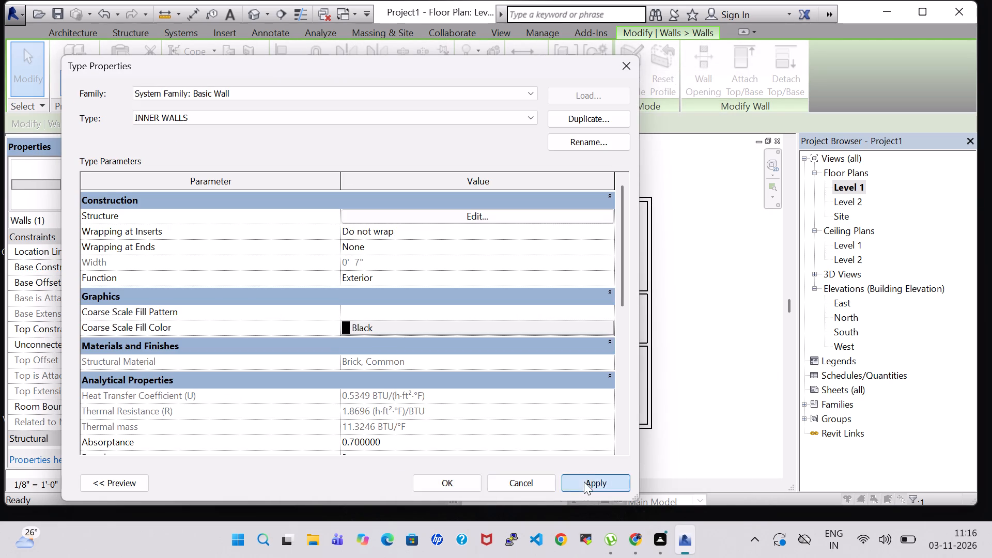
click(428, 485)
click(690, 325)
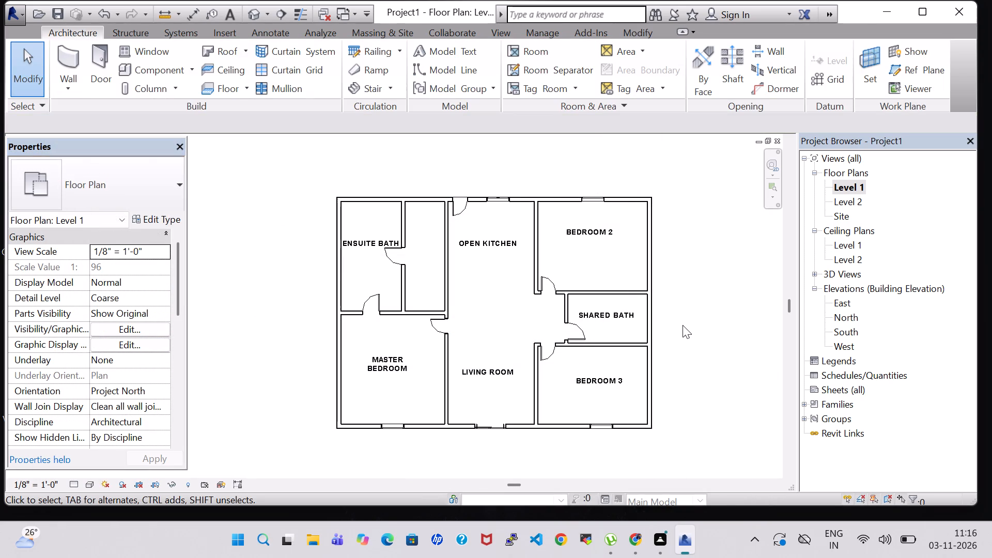
Assign the Brick, Common material to the structure layer of the exterior Generic - 8" wall type.
click(363, 426)
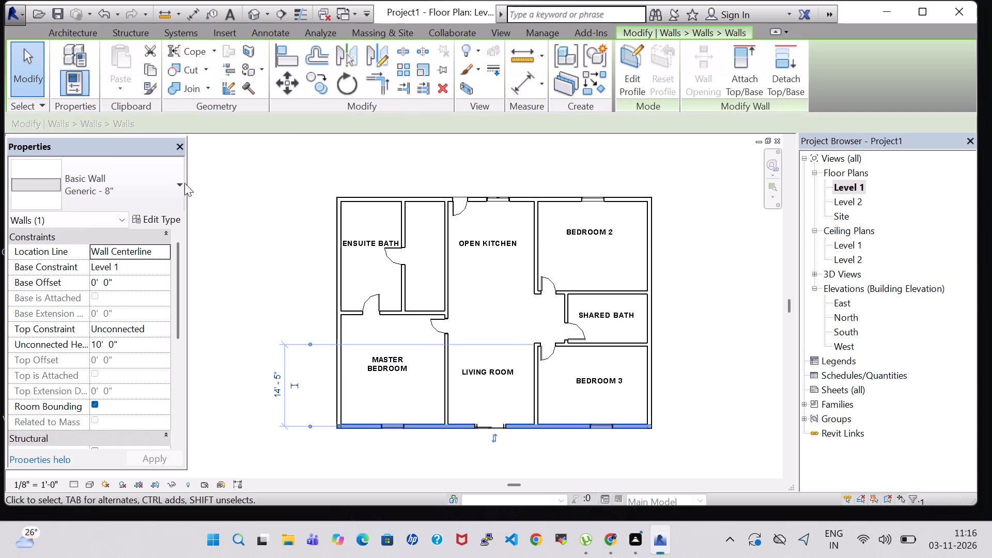
click(155, 218)
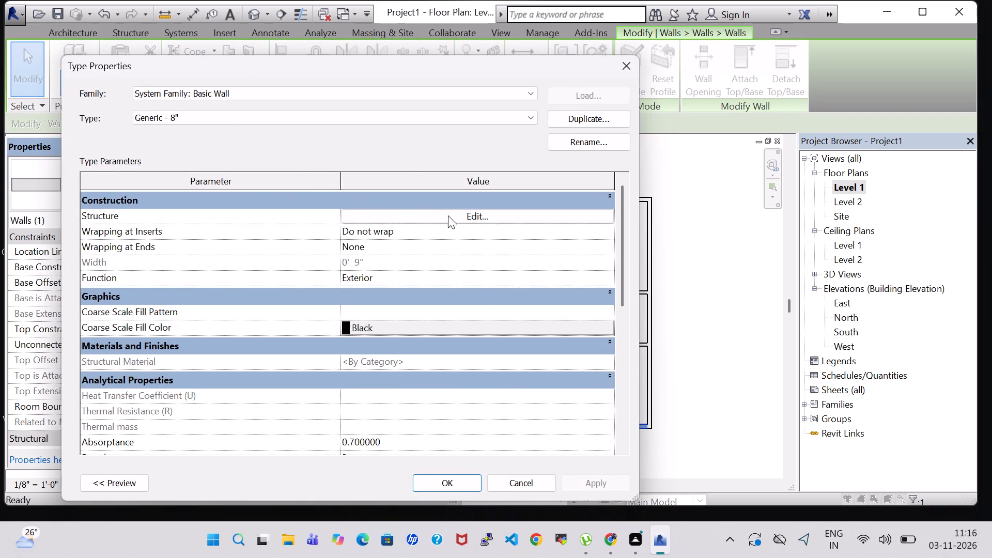
click(448, 215)
click(329, 212)
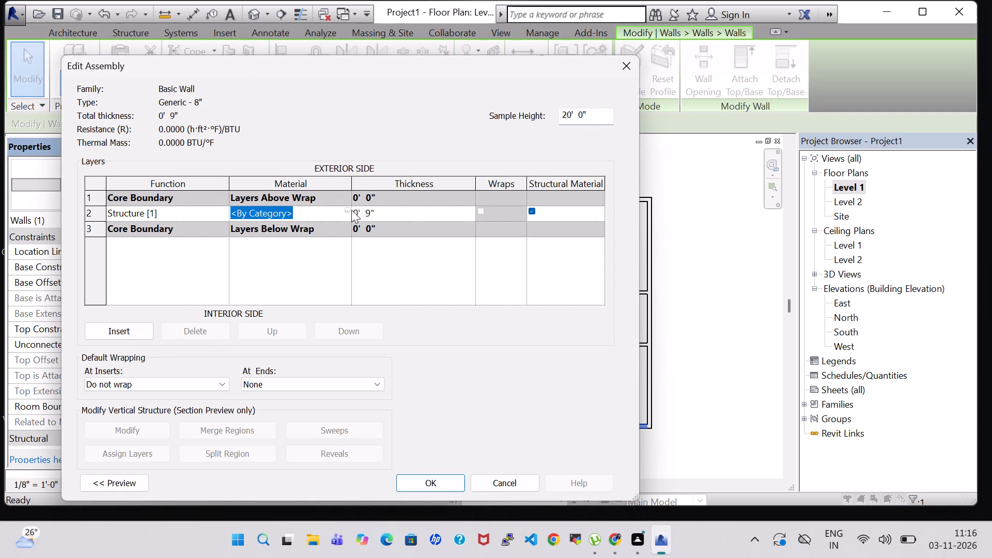
click(346, 210)
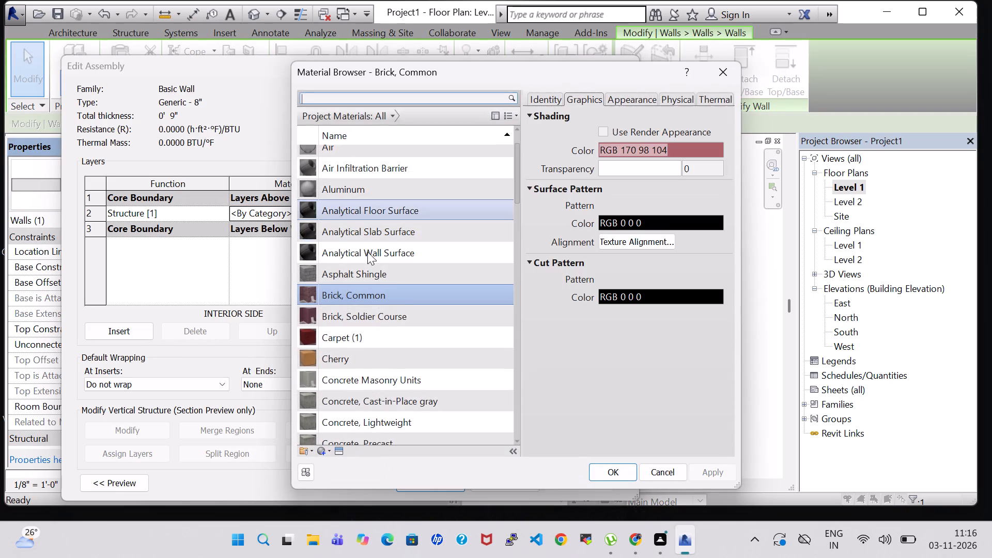
click(353, 296)
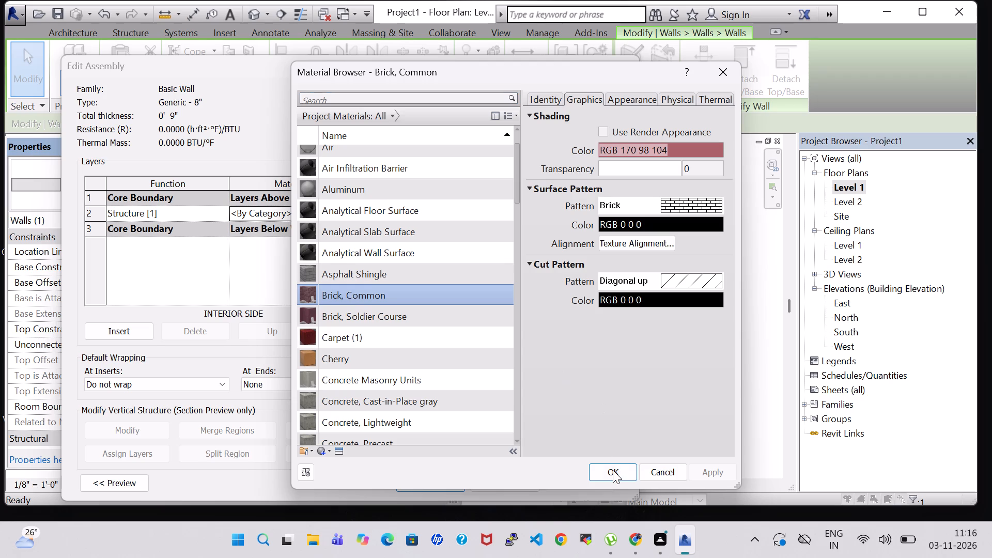
click(613, 470)
click(442, 479)
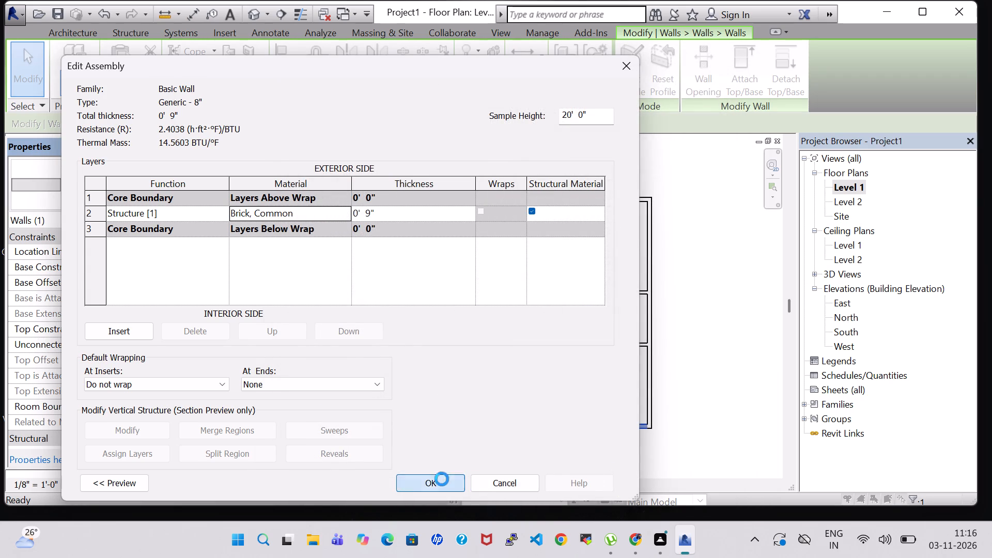
click(612, 479)
click(440, 482)
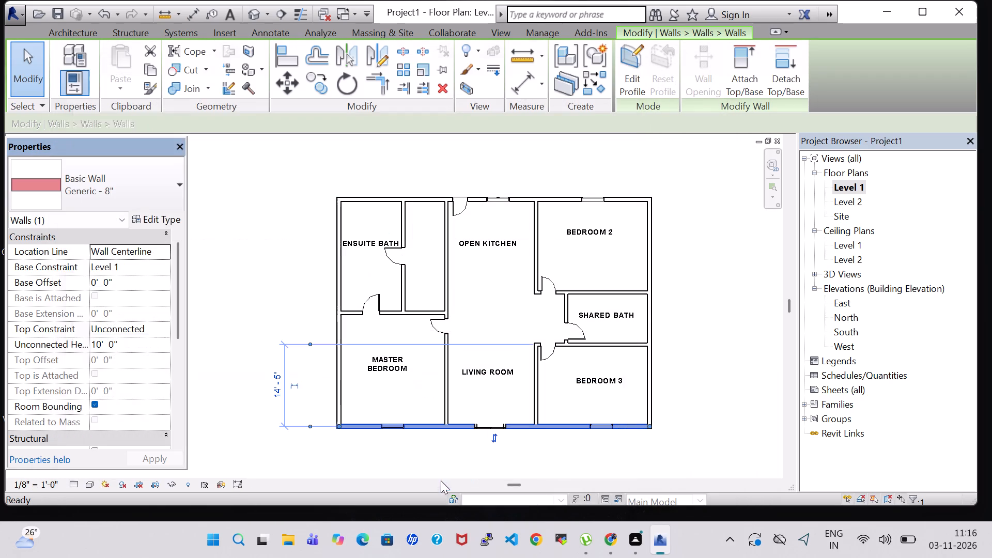
double_click(681, 332)
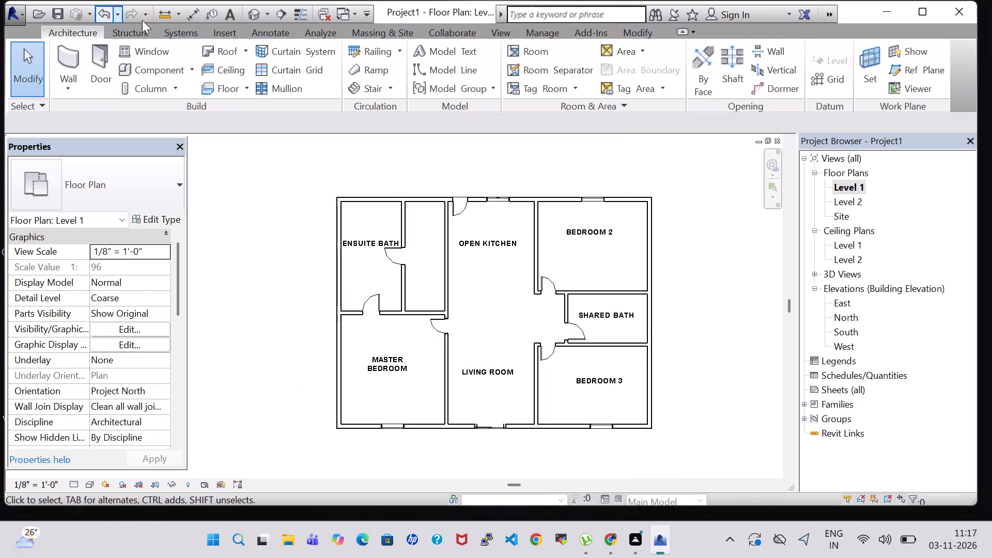
Examine the exterior and interior walls of the house in the 3D view from the front and above, then return to the Level 1 plan.
click(251, 14)
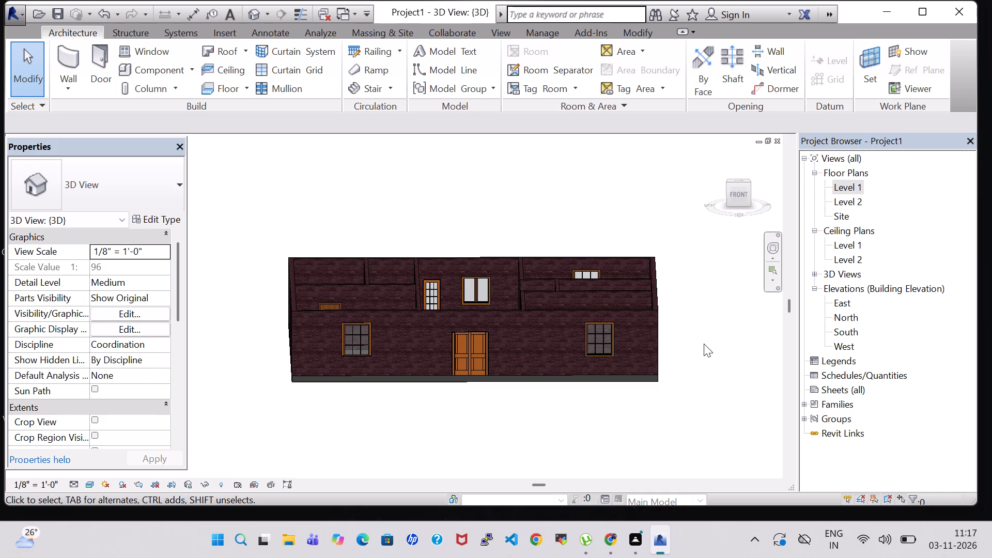
shift+middle_drag(704, 344, 692, 307)
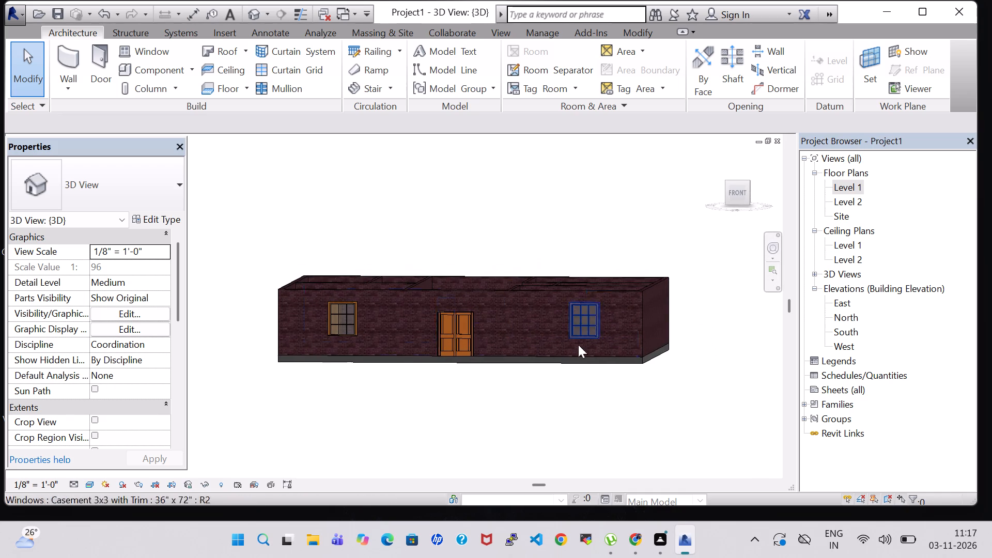
shift+middle_drag(557, 374, 563, 374)
scroll(567, 375, up, 1)
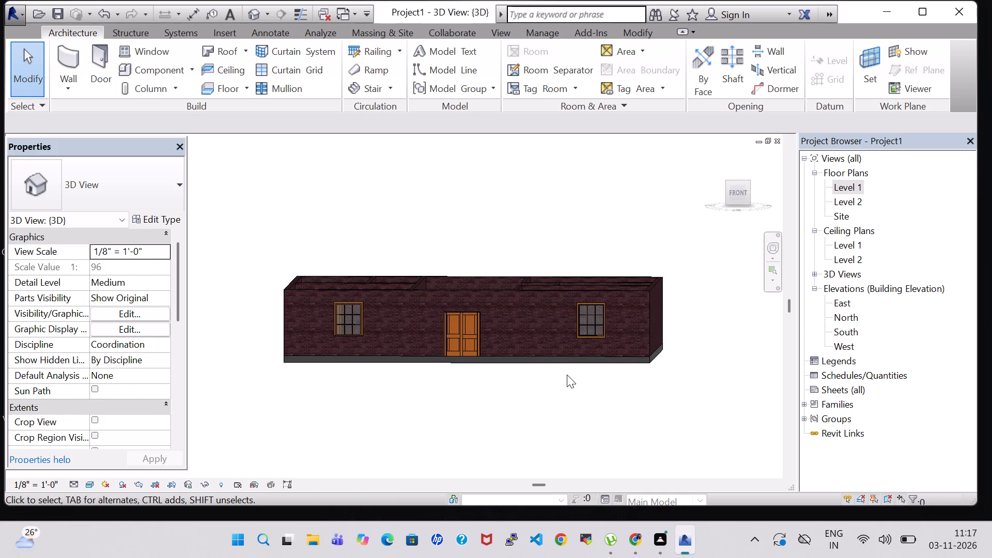
shift+middle_drag(567, 375, 574, 375)
shift+middle_drag(714, 273, 716, 356)
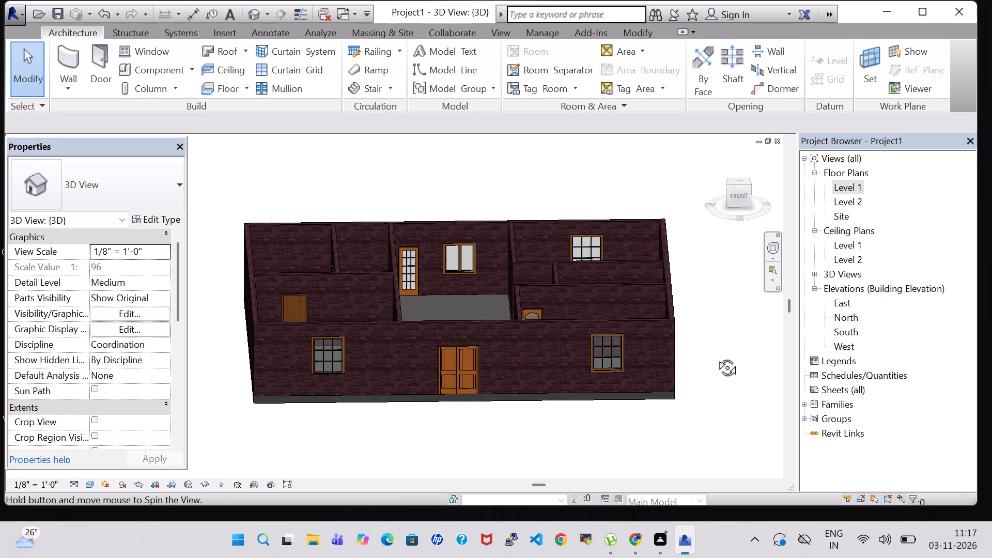
shift+middle_drag(716, 356, 718, 366)
shift+middle_drag(717, 298, 709, 363)
shift+middle_drag(709, 364, 713, 383)
shift+middle_drag(703, 292, 702, 372)
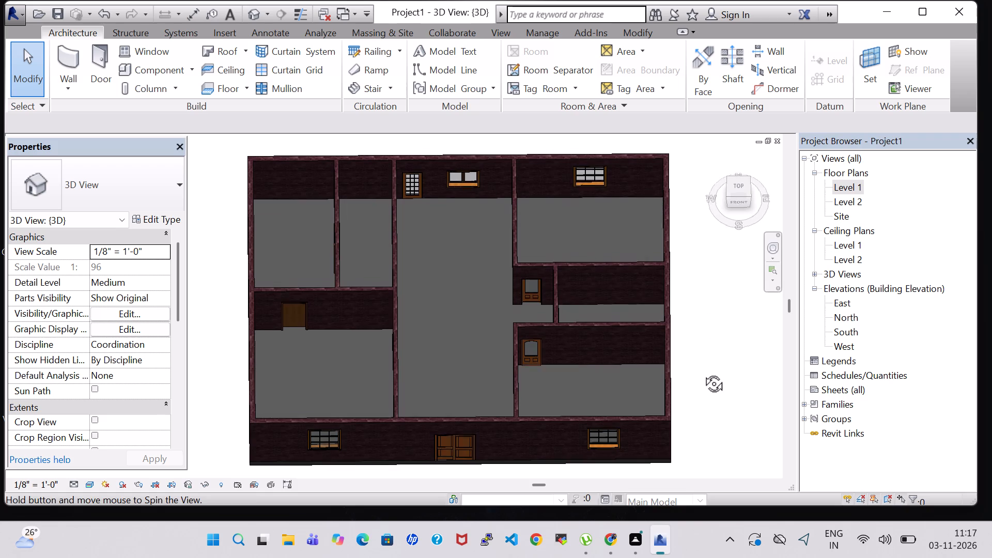
shift+middle_drag(702, 372, 702, 382)
shift+middle_drag(704, 289, 706, 334)
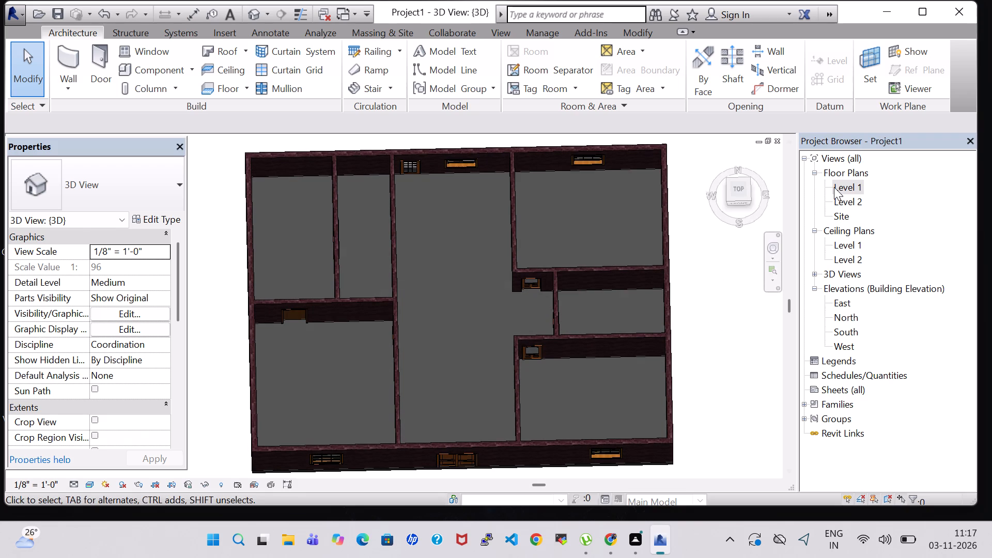
double_click(836, 187)
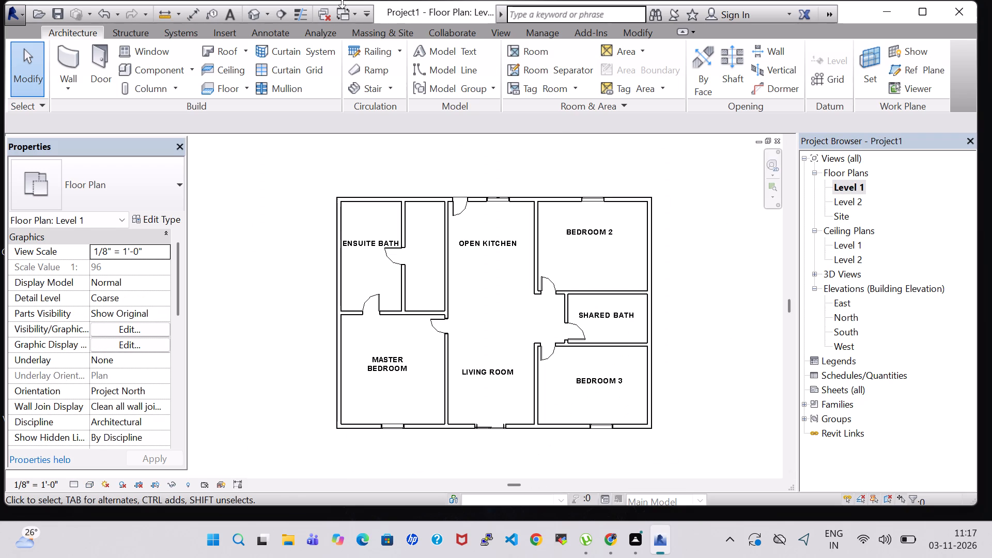
double_click(251, 17)
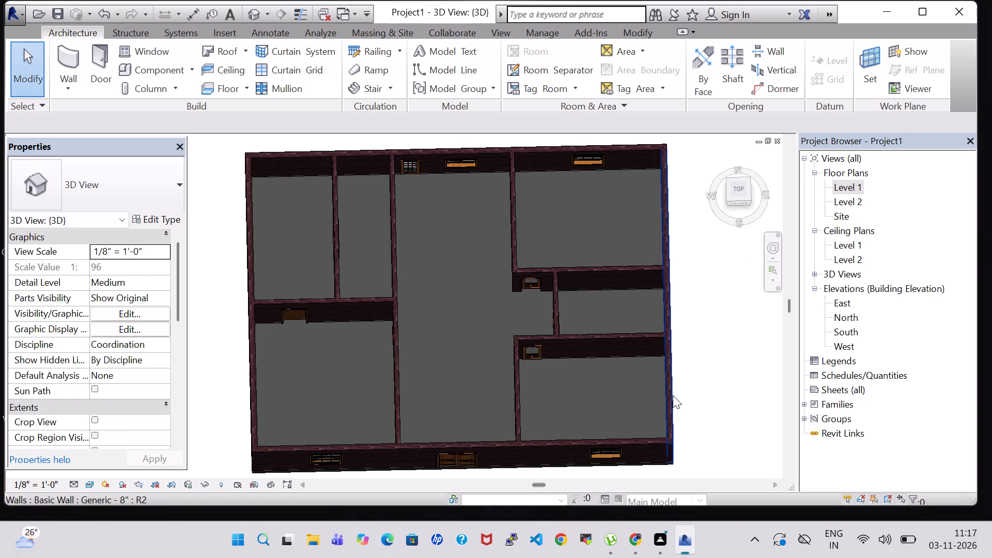
shift+middle_drag(693, 395, 675, 287)
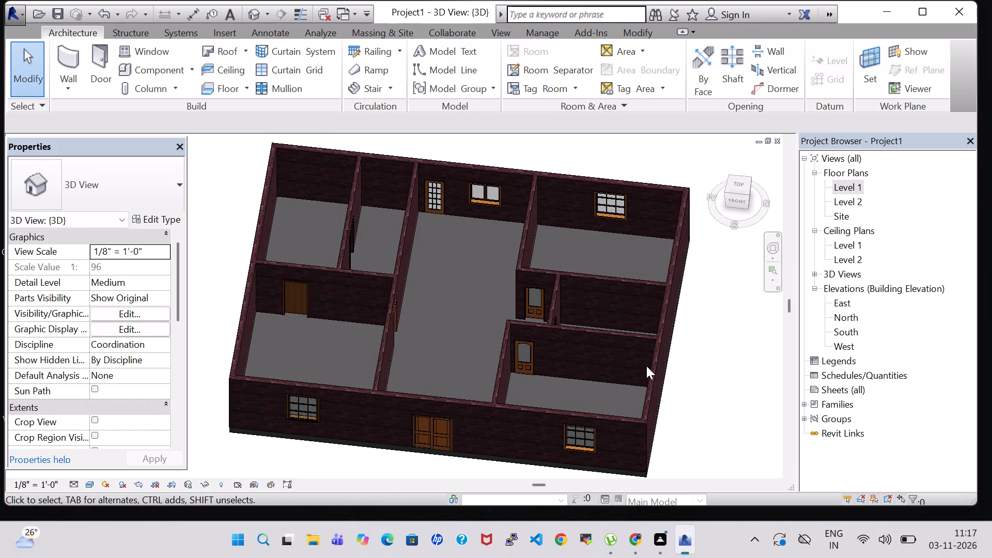
shift+middle_click(678, 391)
double_click(844, 189)
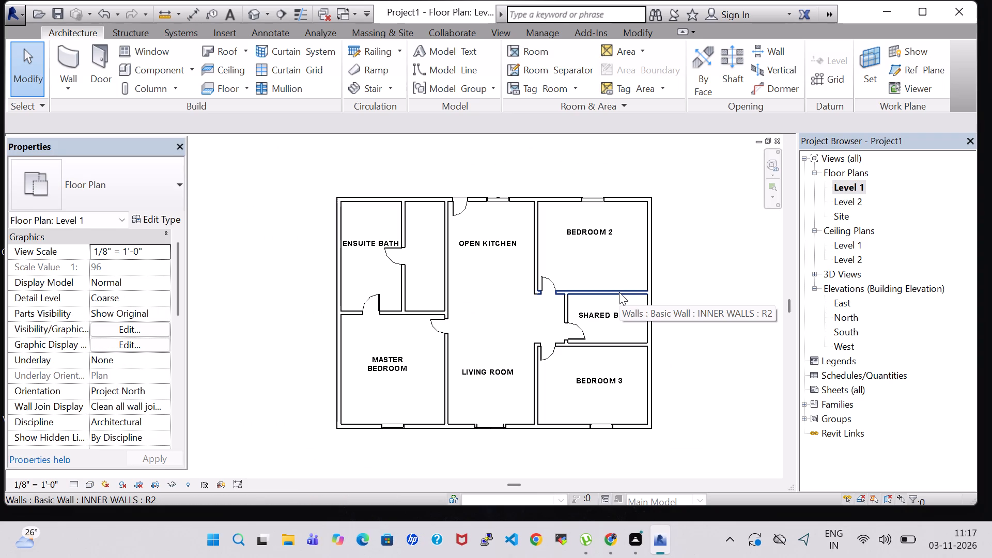
click(277, 271)
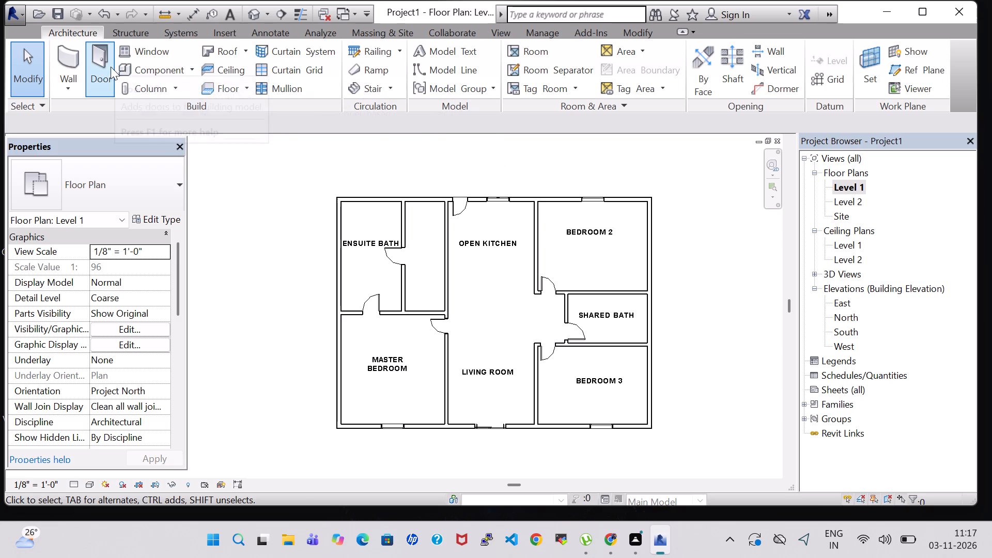
Start a footprint roof from the Level 1 plan with Level 2 as its base level.
click(220, 47)
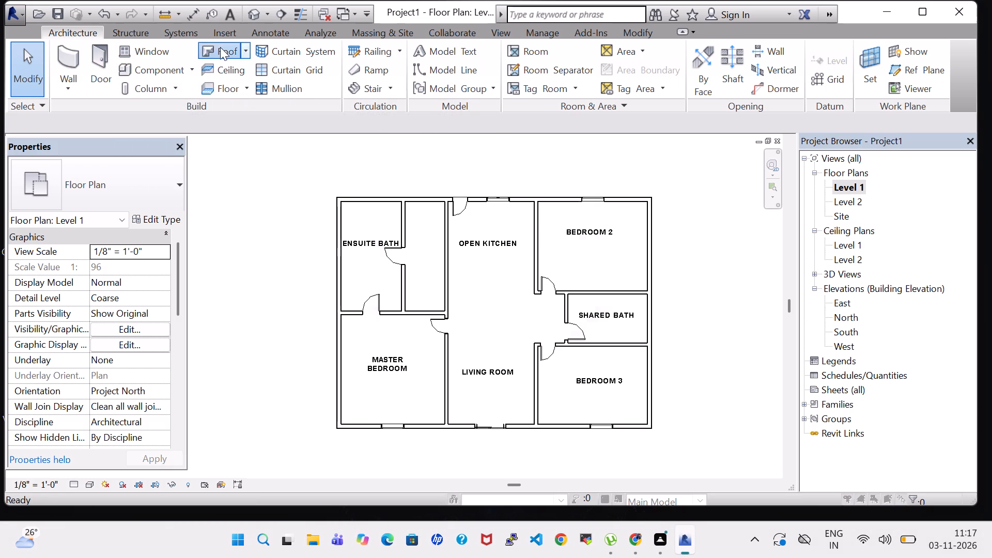
click(498, 291)
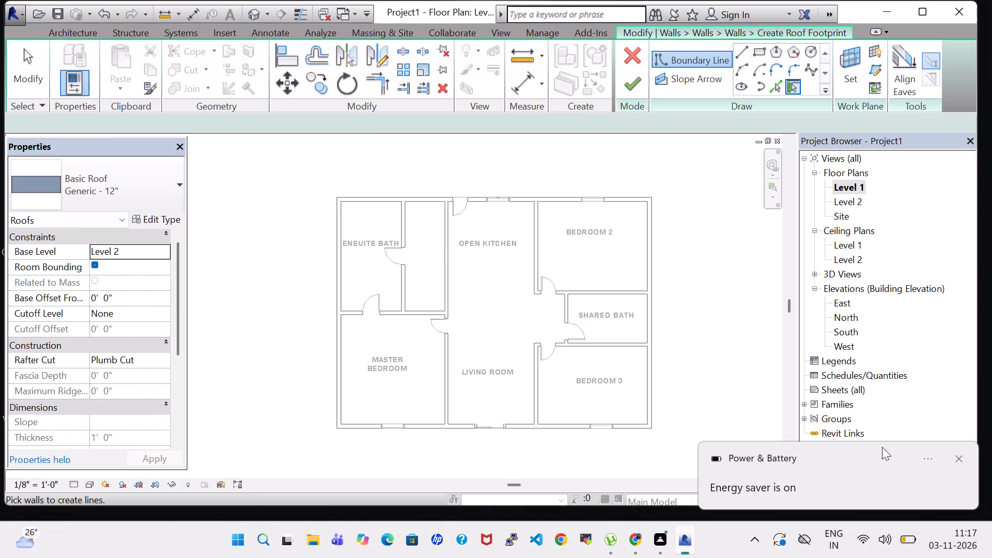
click(962, 456)
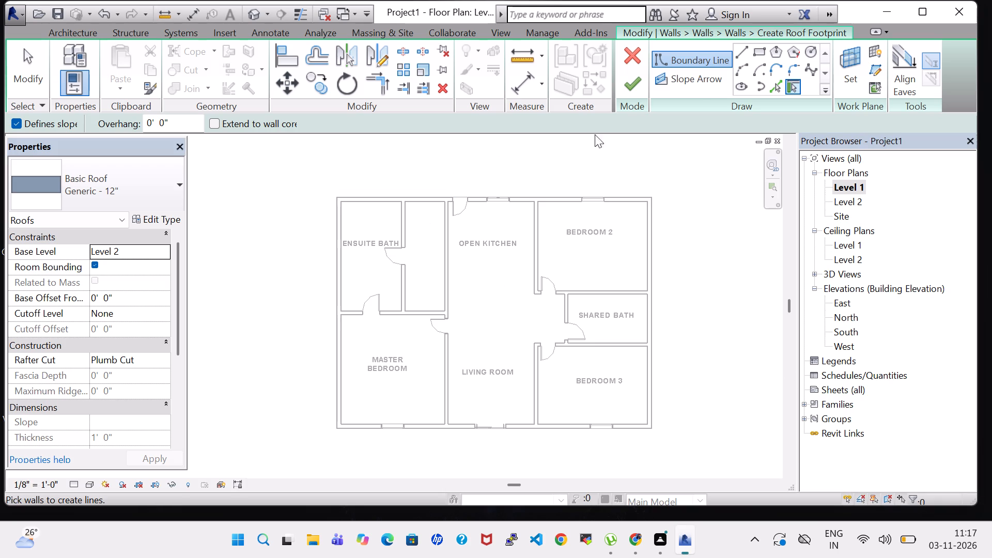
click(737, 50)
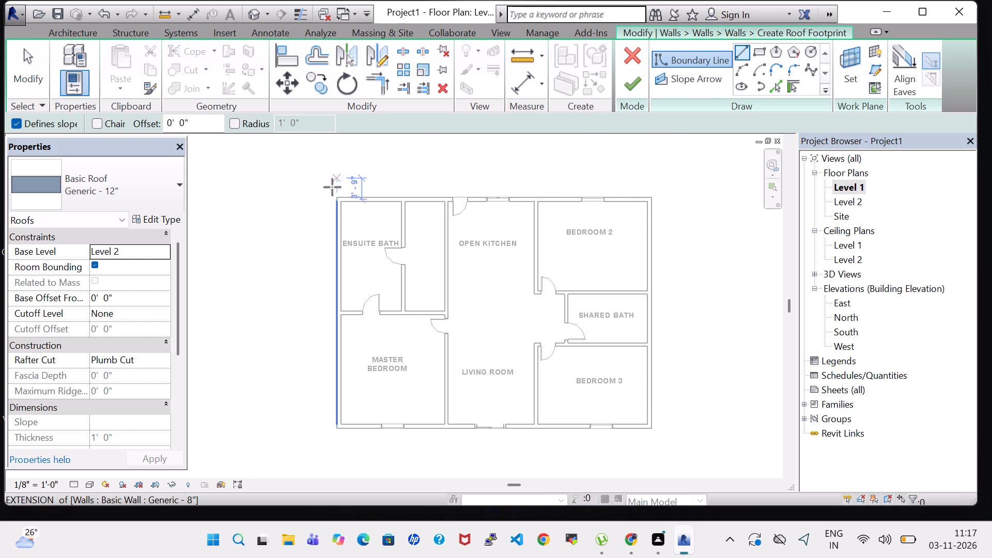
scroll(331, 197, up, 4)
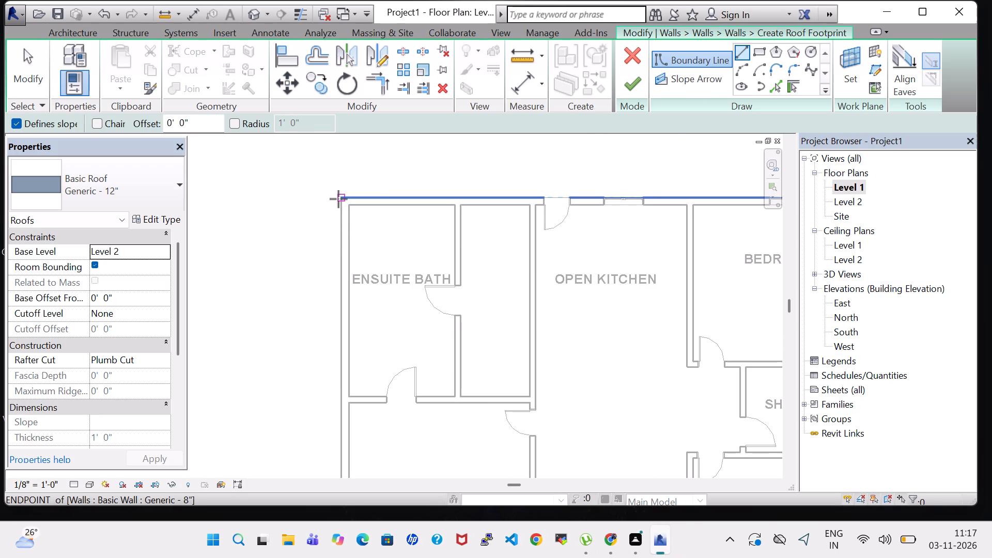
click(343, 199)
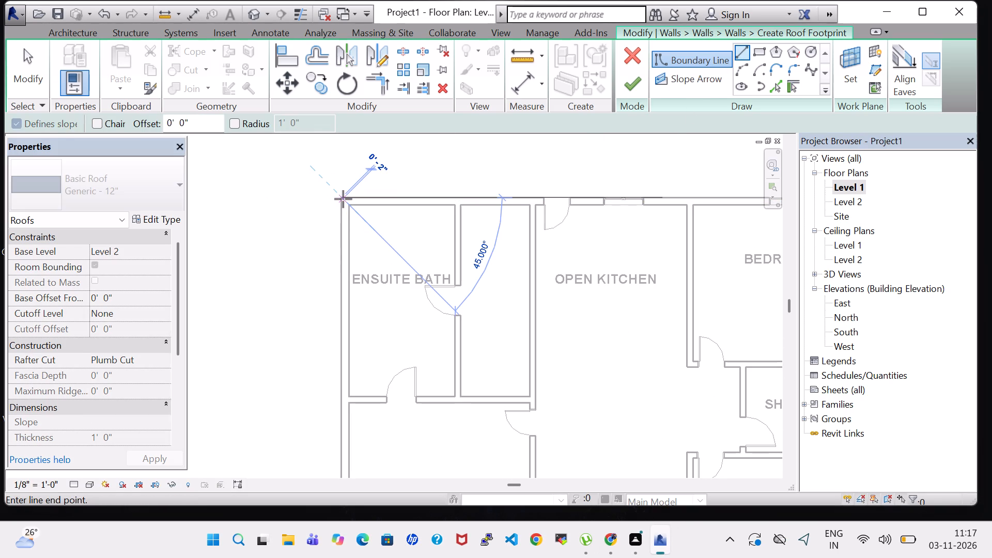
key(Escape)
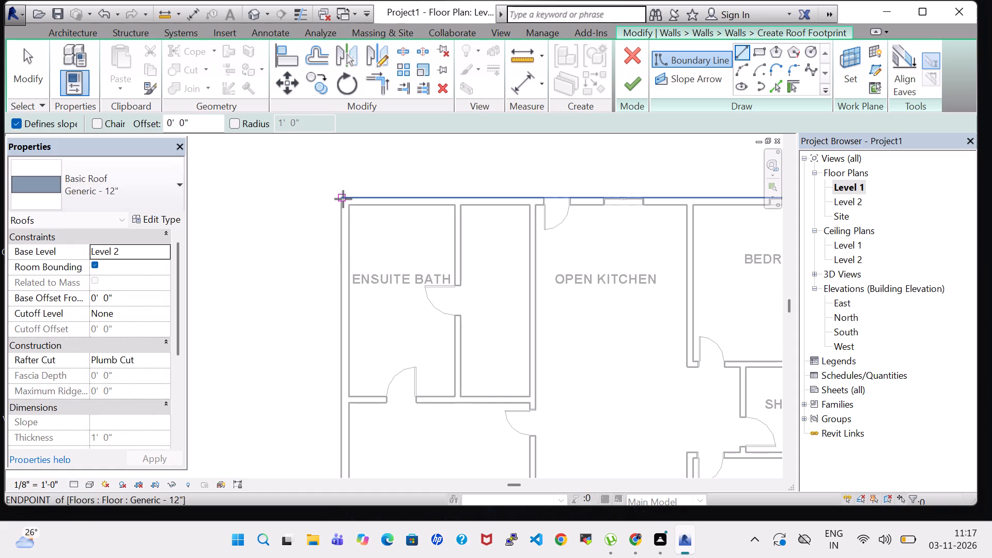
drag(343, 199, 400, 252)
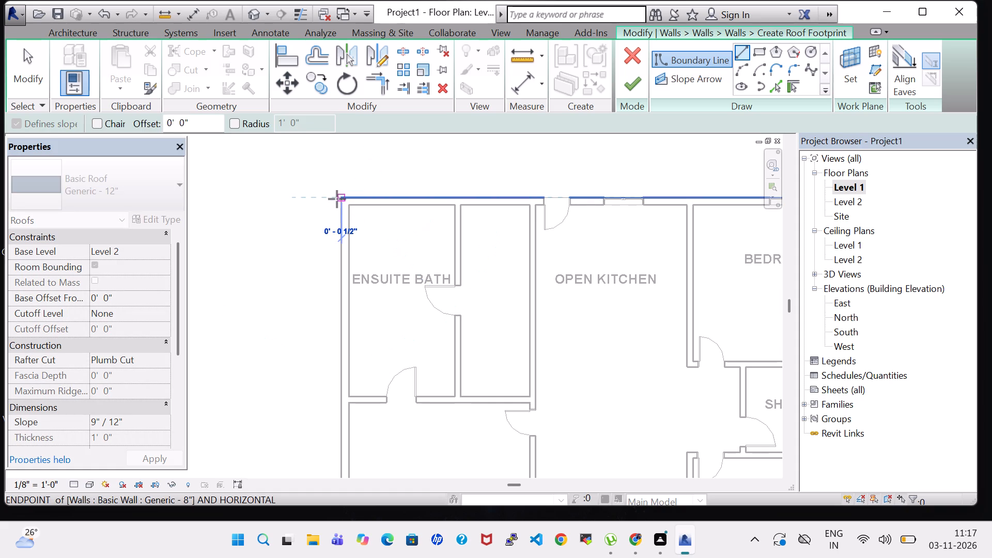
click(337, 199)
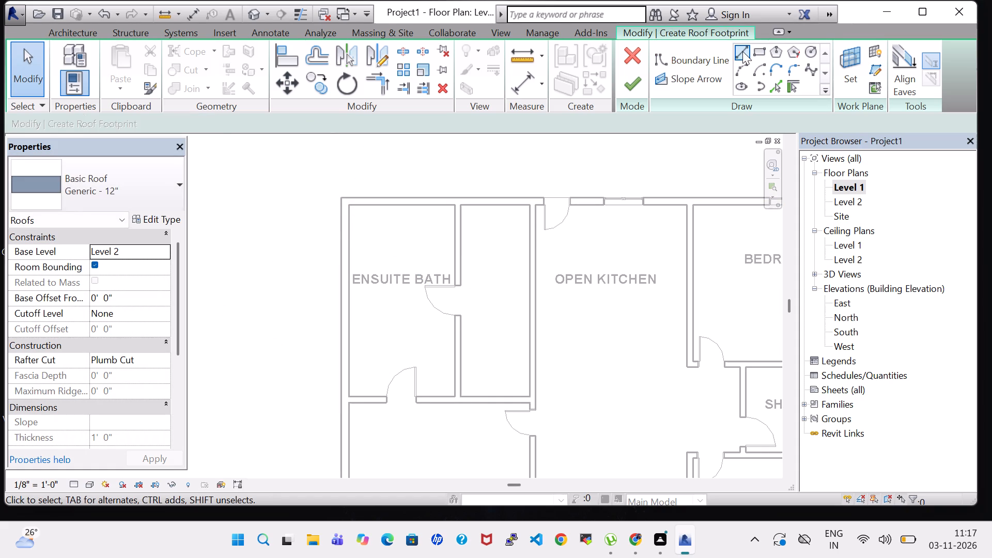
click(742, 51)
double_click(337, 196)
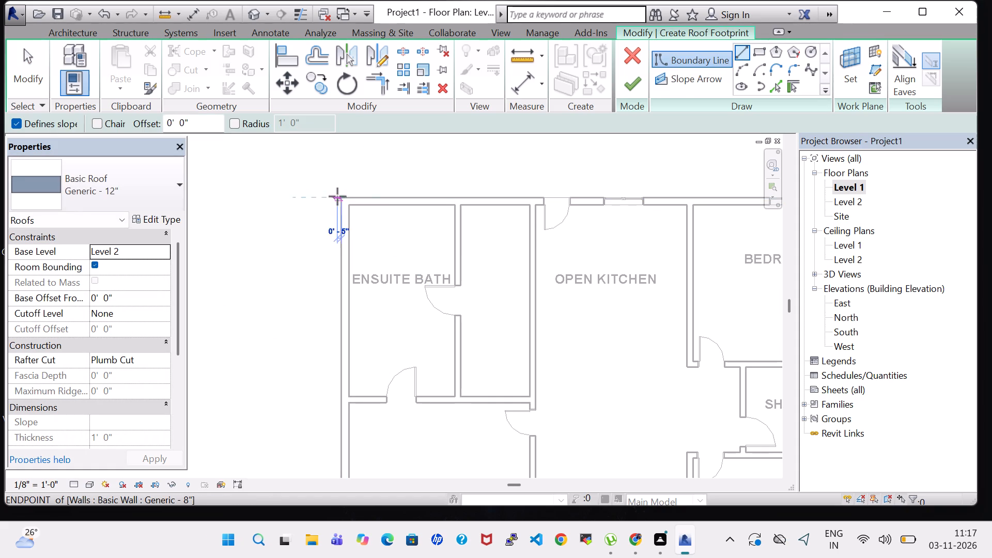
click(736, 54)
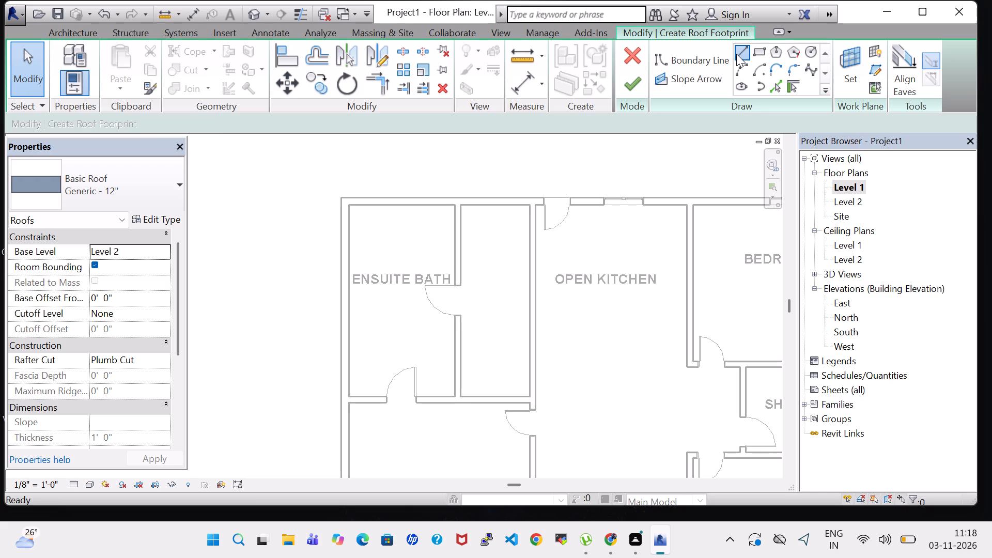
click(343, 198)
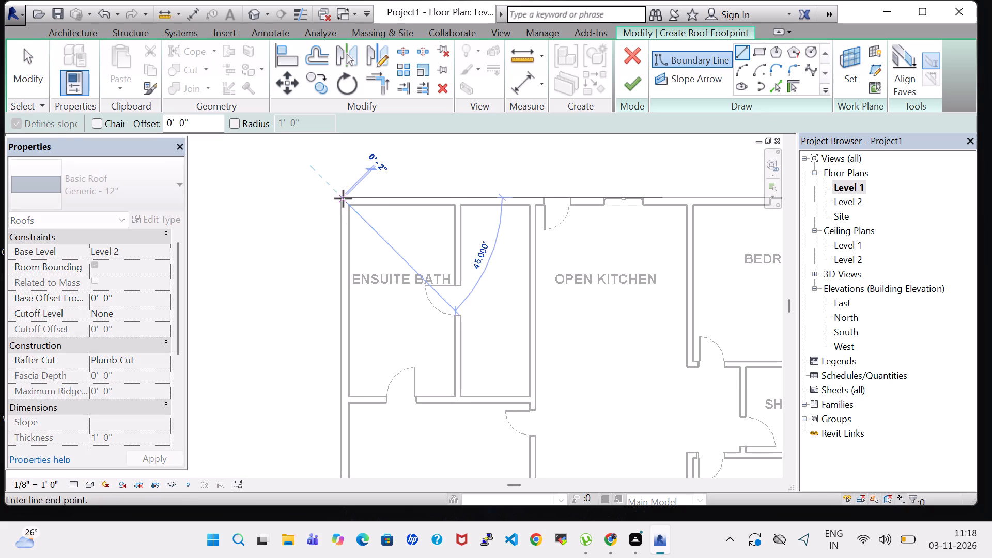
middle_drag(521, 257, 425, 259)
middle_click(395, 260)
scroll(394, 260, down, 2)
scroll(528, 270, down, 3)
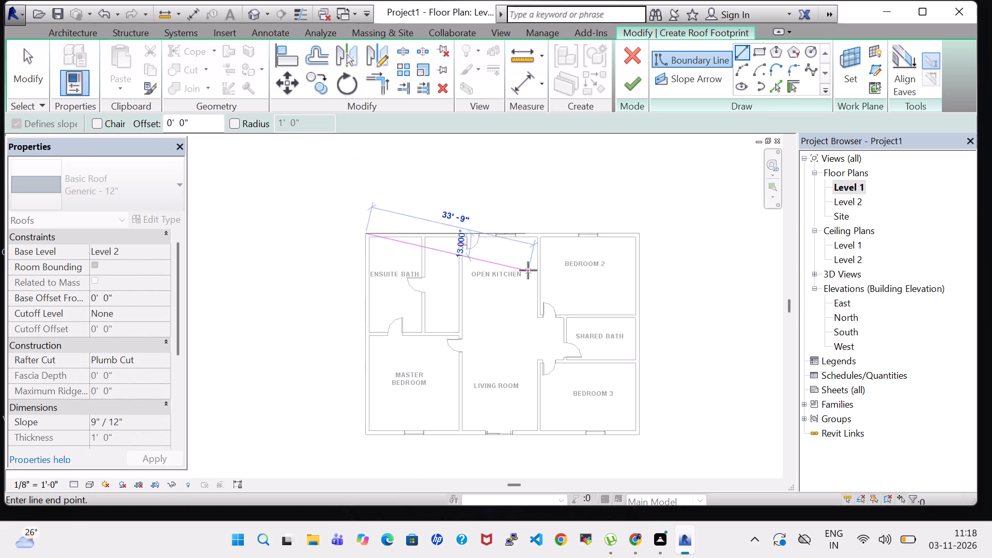
Draw a rectangular roof boundary along the outer faces of the exterior walls, finish the roof, and attach the highlighted walls to it.
click(763, 49)
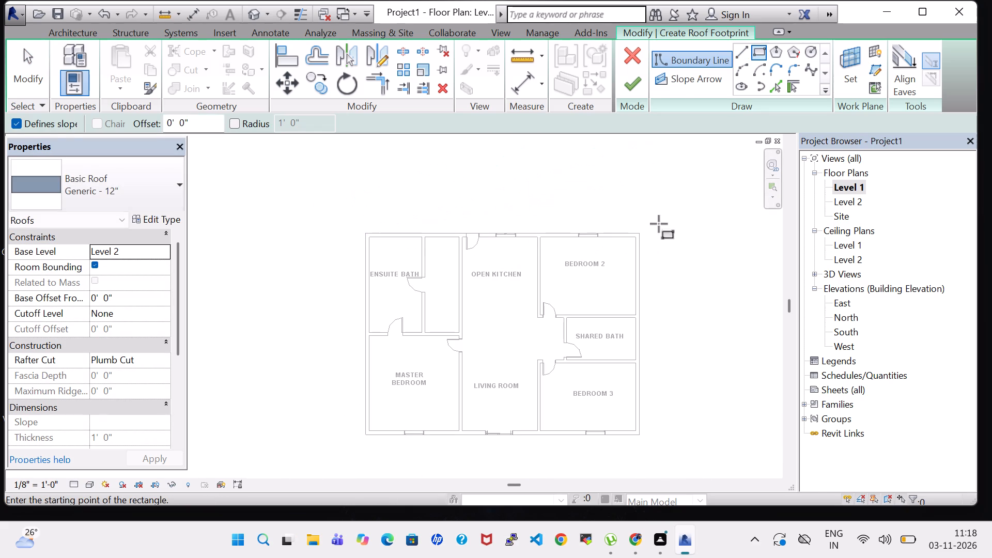
scroll(654, 226, up, 4)
click(628, 239)
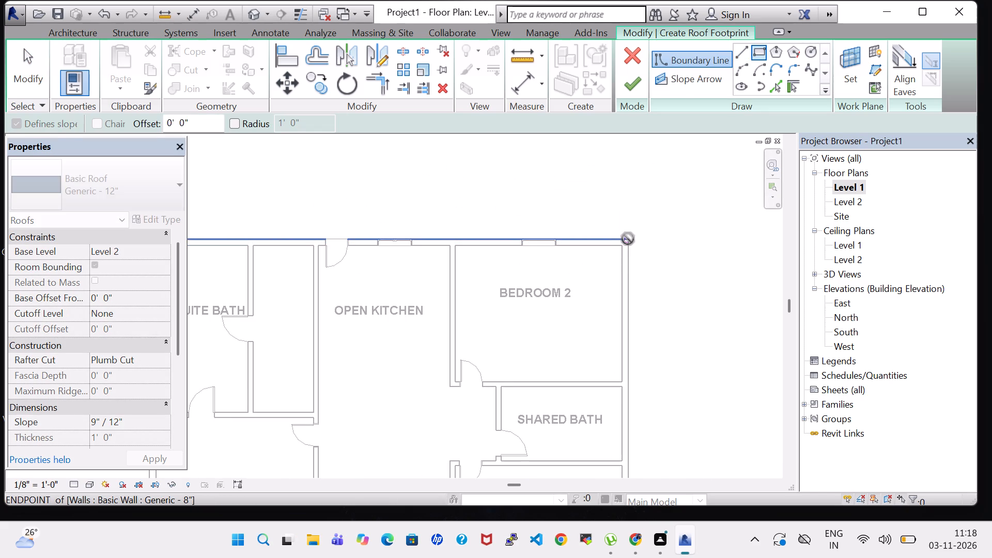
scroll(244, 383, down, 3)
middle_drag(375, 292, 404, 269)
middle_drag(311, 343, 397, 241)
scroll(290, 369, up, 6)
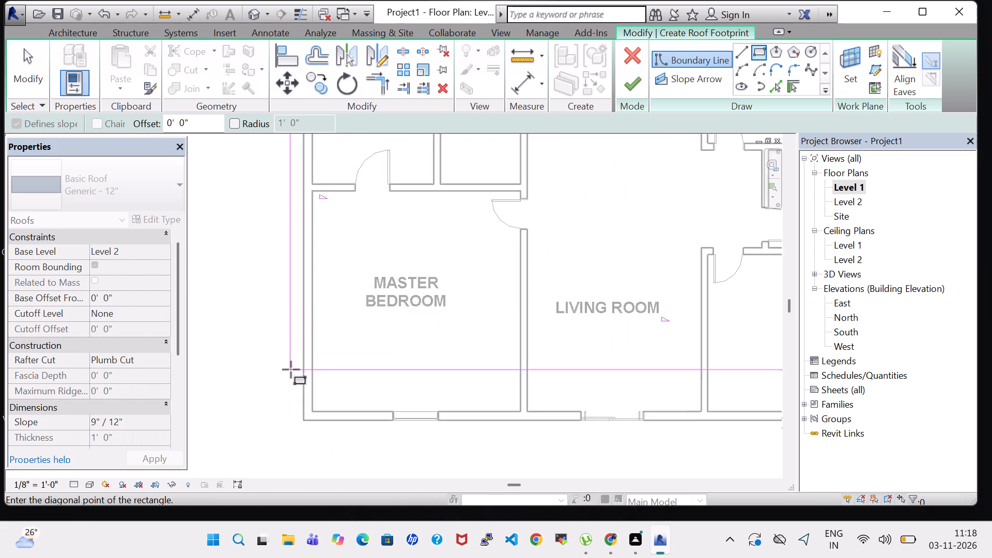
click(305, 428)
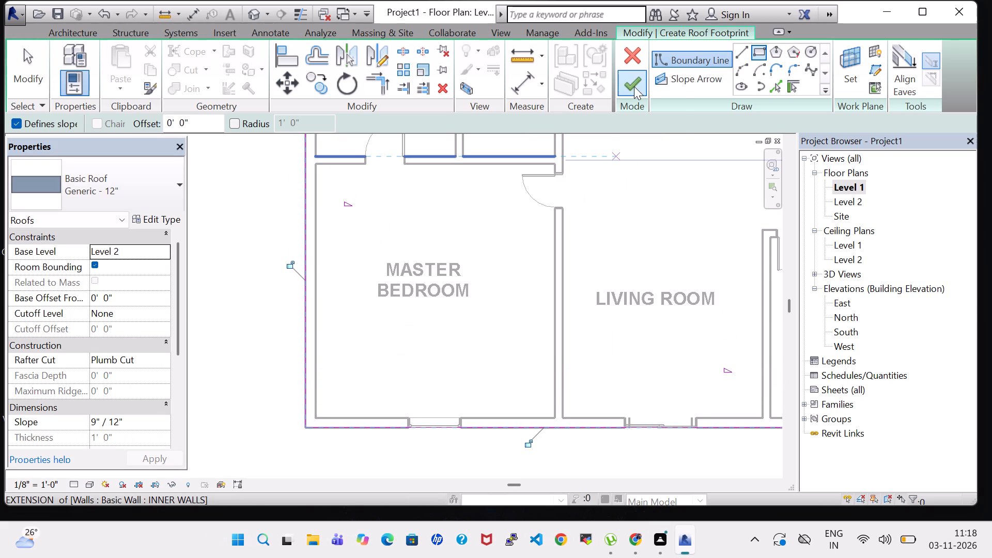
click(634, 86)
click(529, 282)
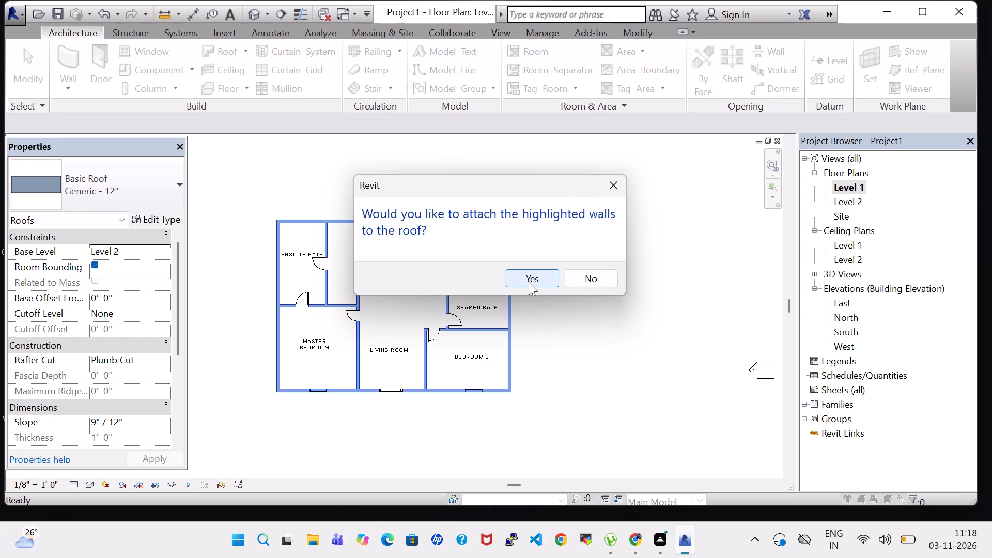
In the 3D view, change the roof's type to Wood Rafter 8" - Asphalt Shingle - Insulated.
click(253, 20)
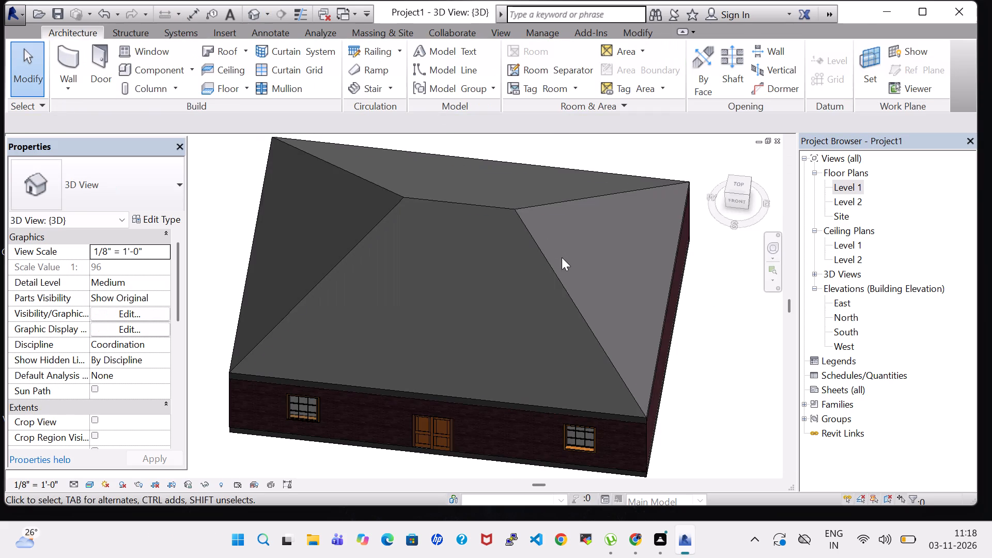
scroll(567, 267, down, 3)
shift+middle_click(685, 358)
shift+middle_drag(704, 315, 711, 278)
shift+middle_click(711, 278)
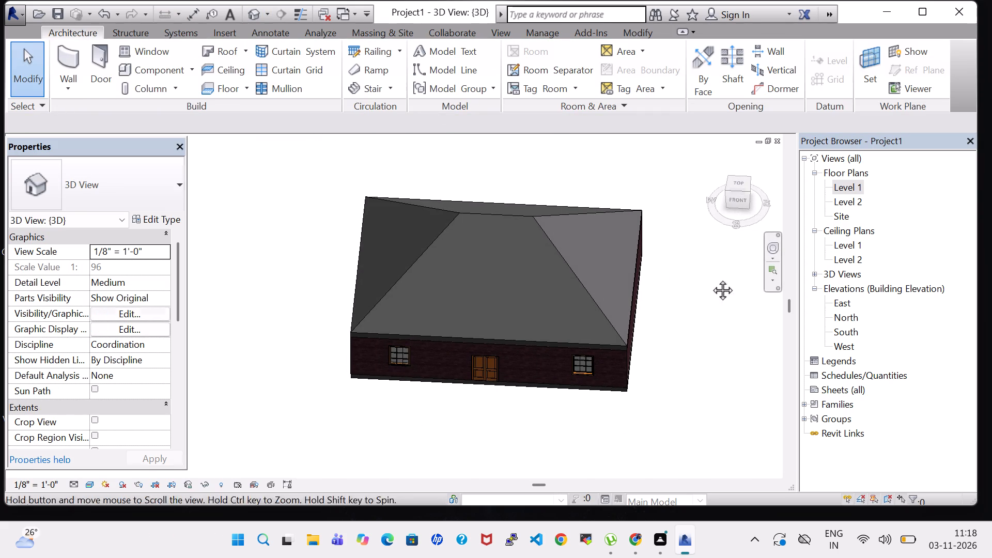
shift+middle_click(688, 347)
shift+middle_drag(677, 235, 675, 229)
shift+middle_drag(636, 399, 658, 292)
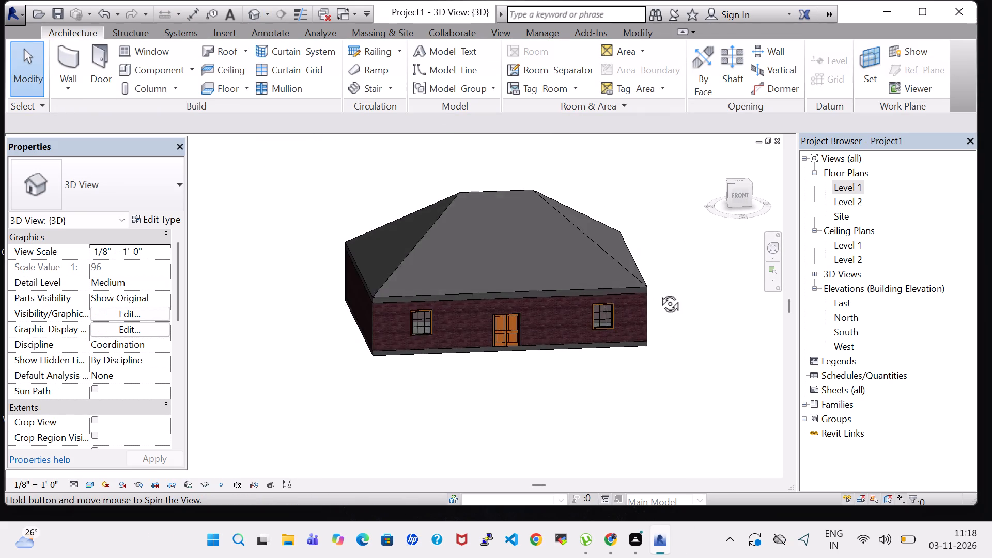
shift+middle_drag(658, 292, 632, 277)
click(551, 214)
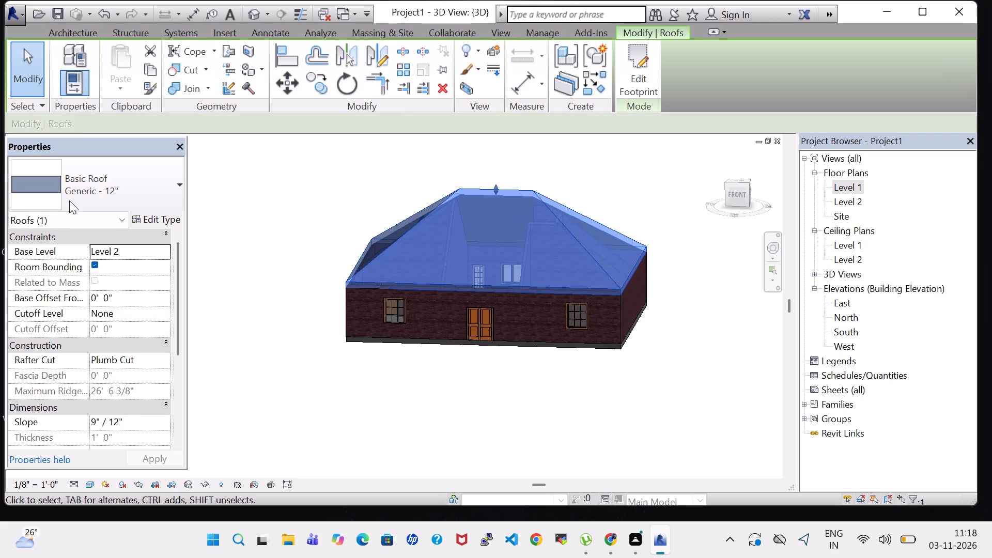
click(53, 179)
click(100, 366)
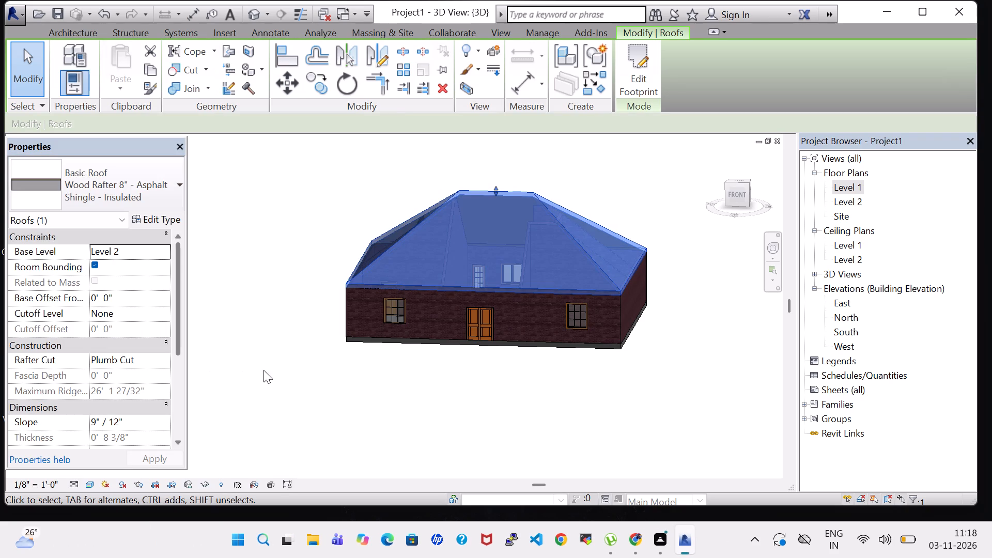
click(268, 370)
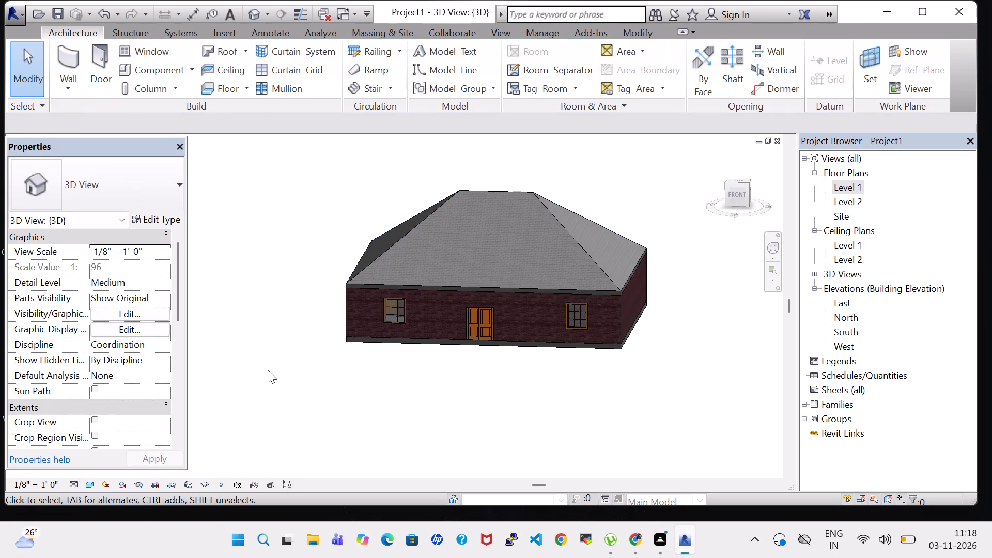
Examine the shingled roof and the front of the house in the 3D view.
shift+middle_click(637, 390)
shift+middle_drag(570, 408, 575, 402)
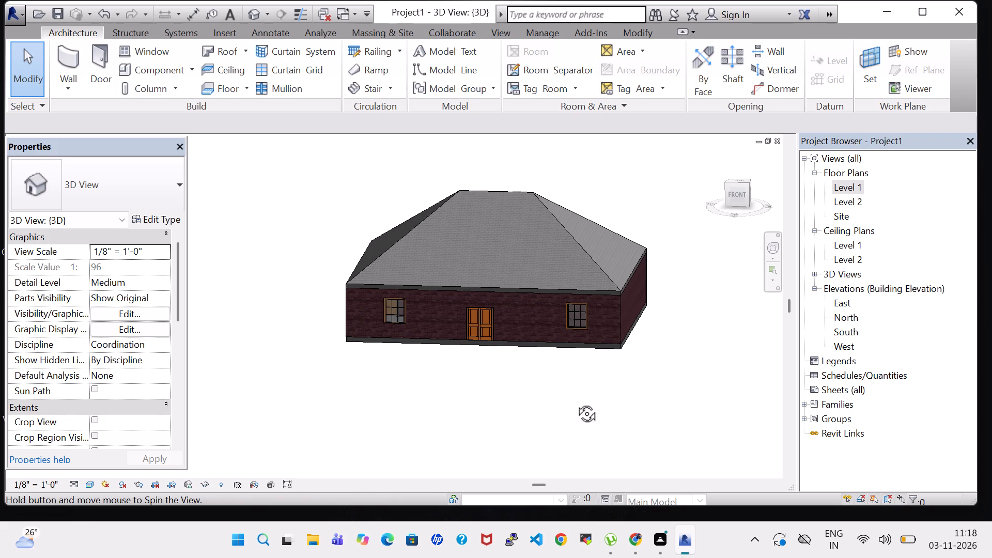
shift+middle_drag(575, 402, 591, 344)
shift+middle_click(747, 321)
shift+middle_click(744, 321)
shift+middle_drag(724, 337, 700, 386)
shift+middle_drag(653, 371, 668, 371)
scroll(643, 358, up, 2)
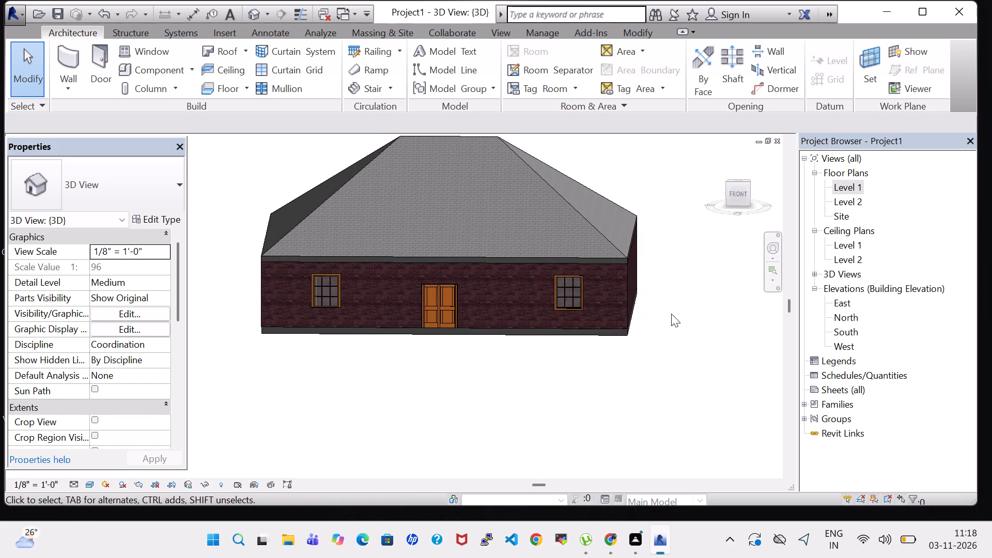
middle_drag(671, 314, 676, 376)
middle_click(677, 376)
shift+middle_click(667, 381)
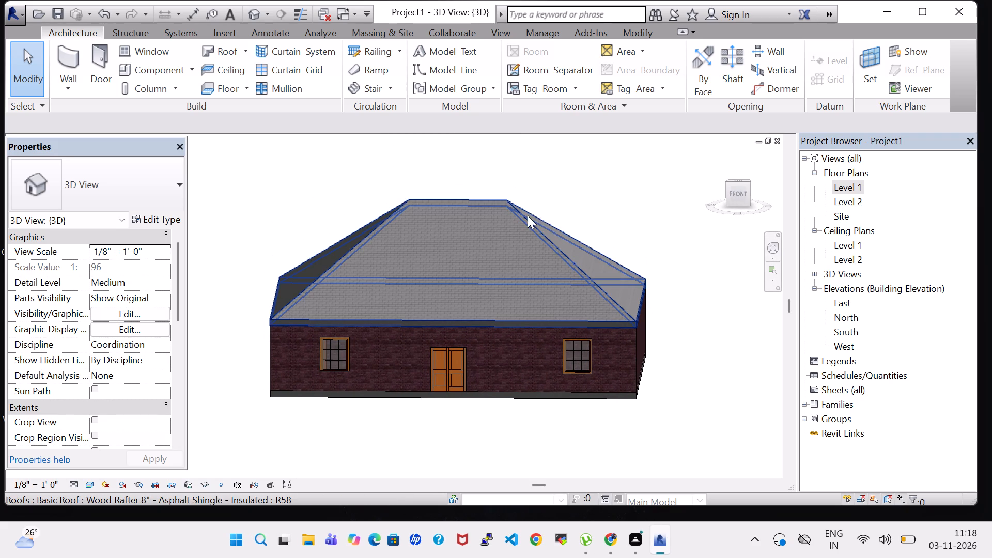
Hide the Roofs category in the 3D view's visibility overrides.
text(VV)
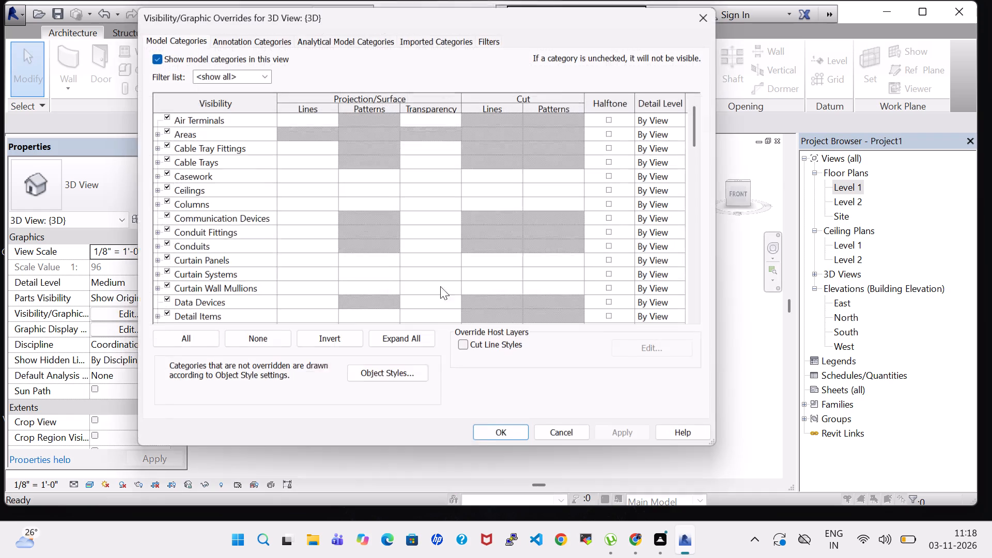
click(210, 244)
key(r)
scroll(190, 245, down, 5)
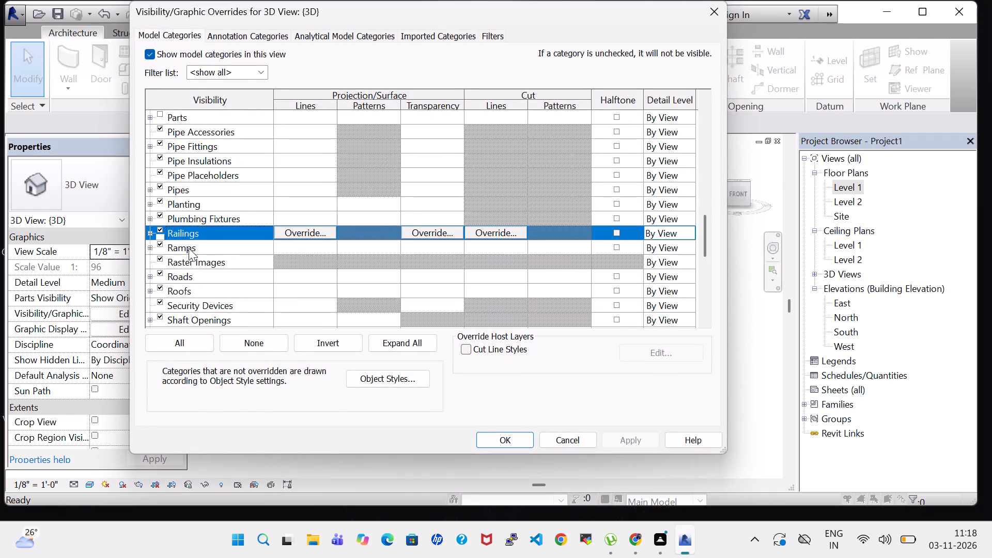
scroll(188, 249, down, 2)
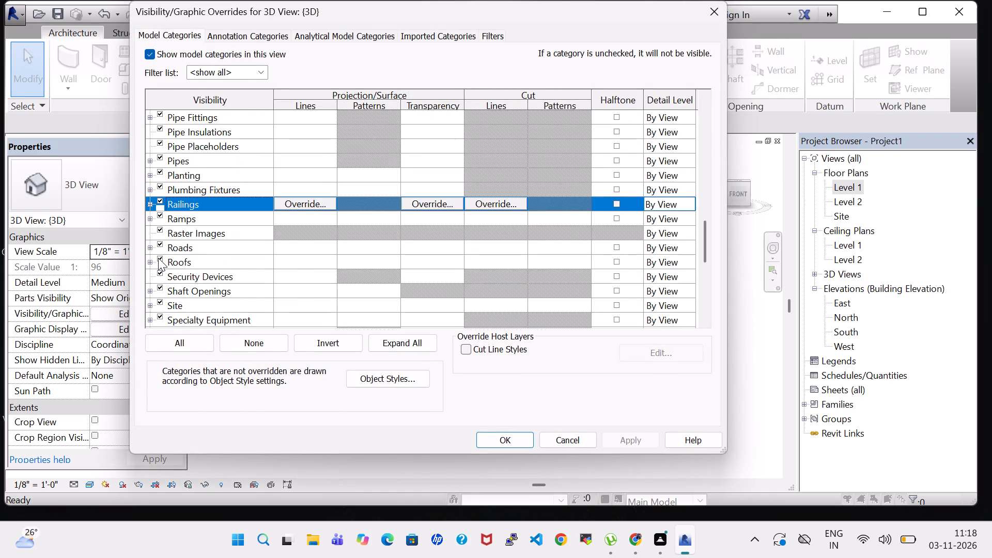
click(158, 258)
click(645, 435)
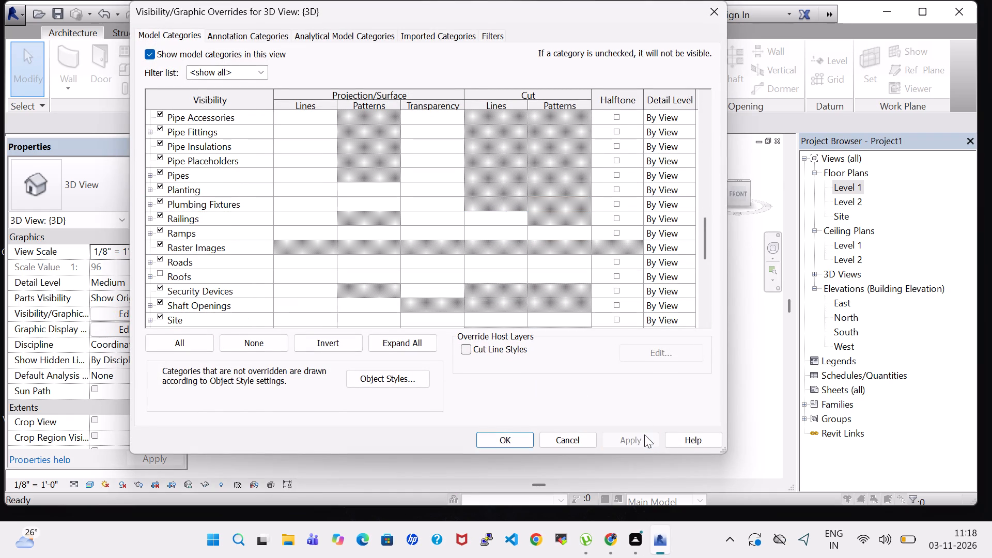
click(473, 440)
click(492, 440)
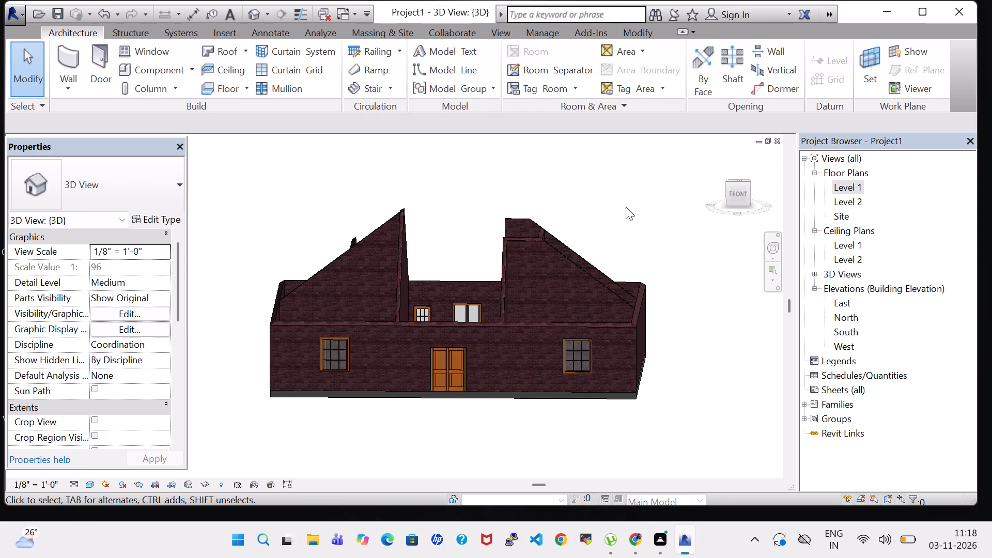
Turn the Roofs category's visibility back on in the 3D view's visibility overrides.
text(VV)
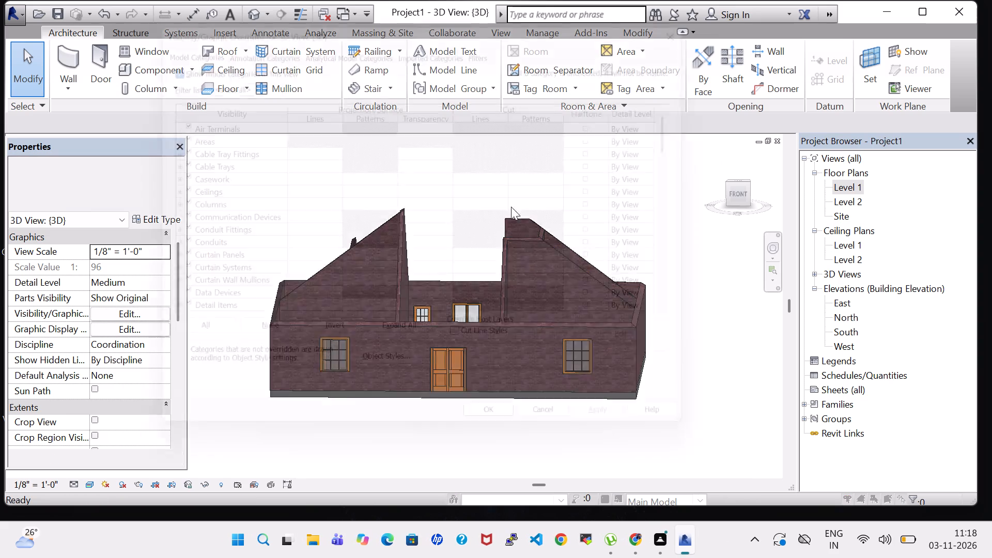
click(217, 246)
key(r)
scroll(217, 246, down, 4)
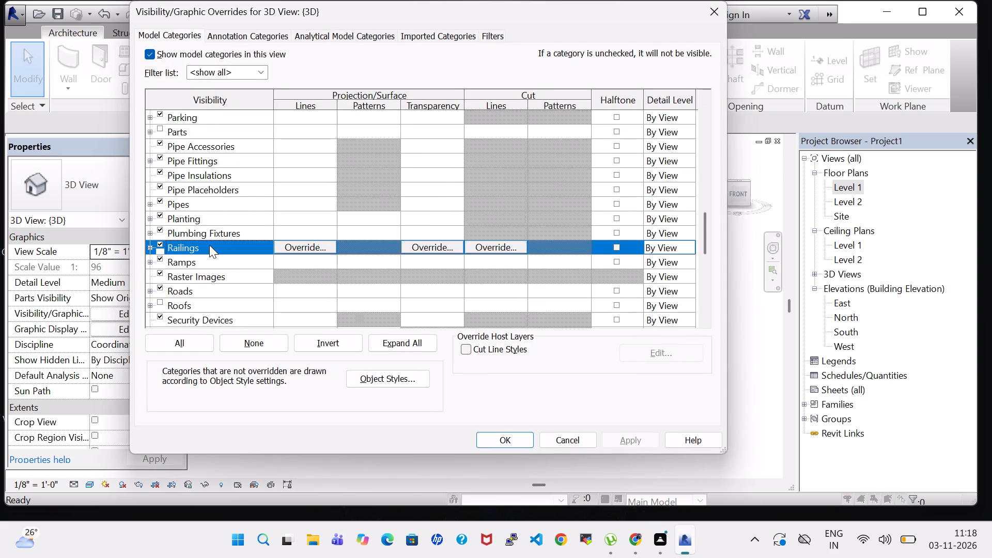
scroll(209, 245, down, 3)
click(161, 260)
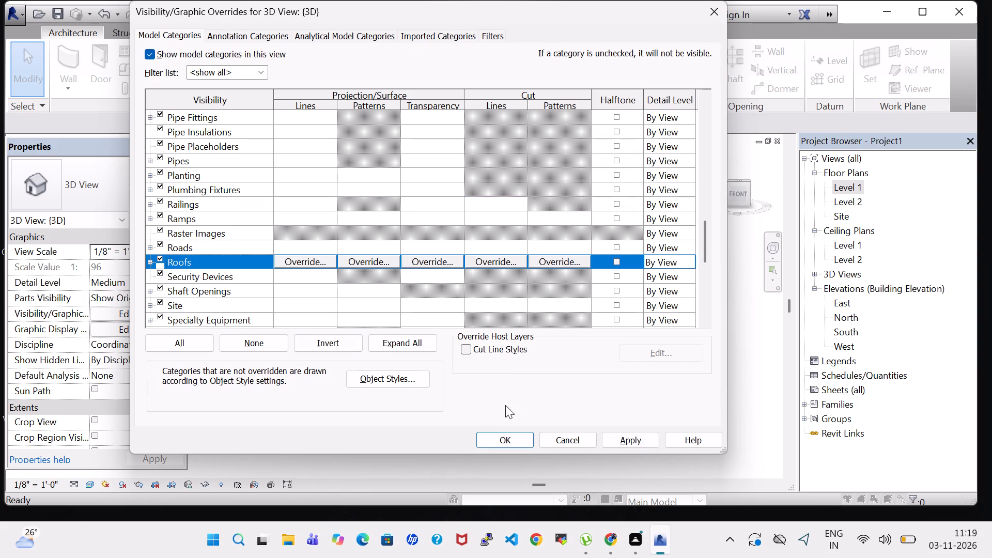
click(624, 439)
click(502, 437)
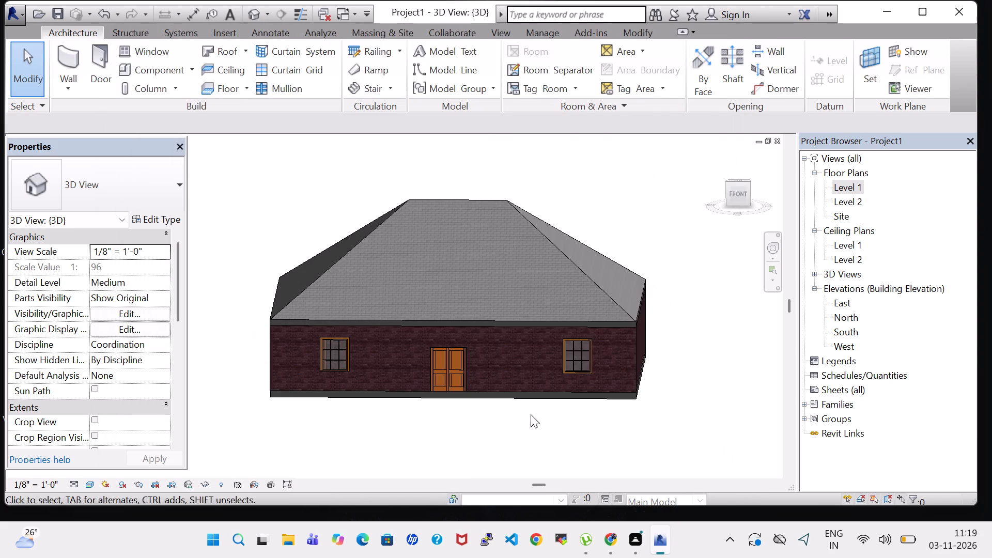
Delete the sloped asphalt-shingle roof from the house in the 3D view.
click(512, 214)
click(517, 212)
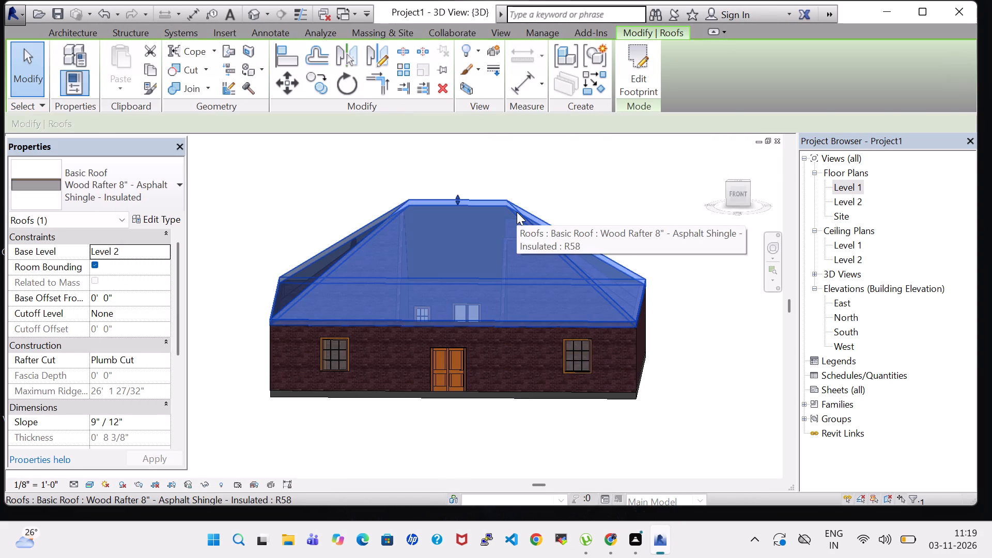
key(Delete)
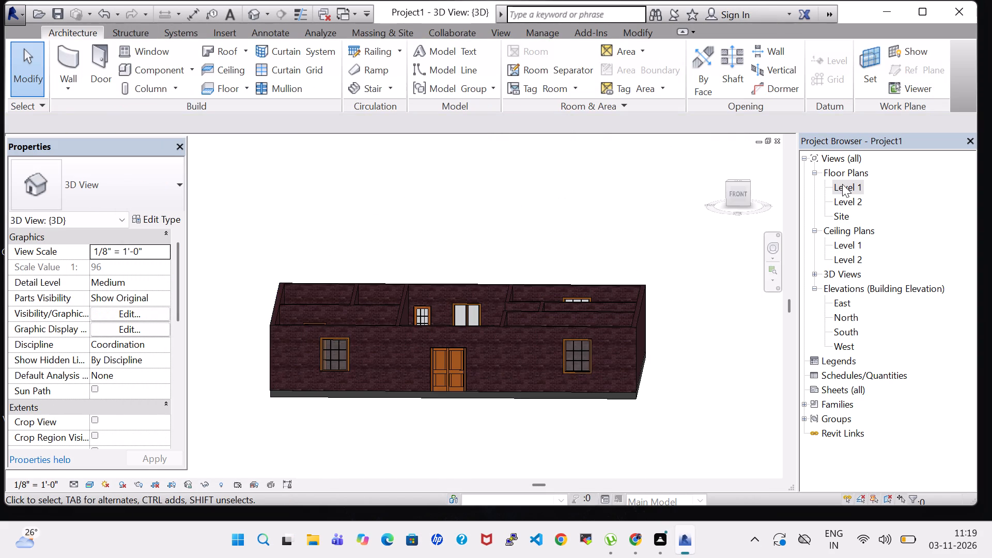
In the Level 1 plan, start a footprint roof on Level 2 with slope definition off and sketch its rectangular boundary along the exterior walls' outer faces.
double_click(842, 184)
scroll(556, 250, down, 6)
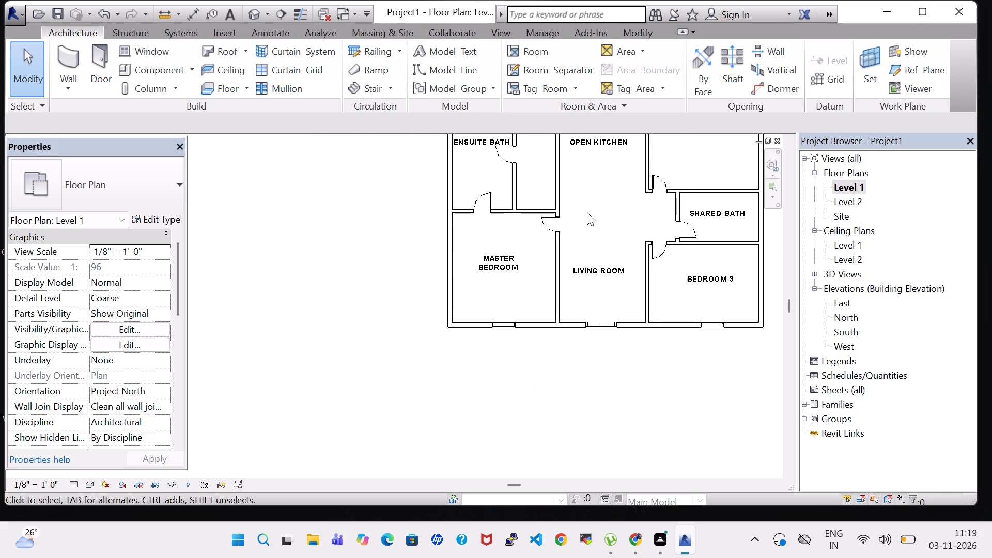
middle_drag(587, 212, 455, 291)
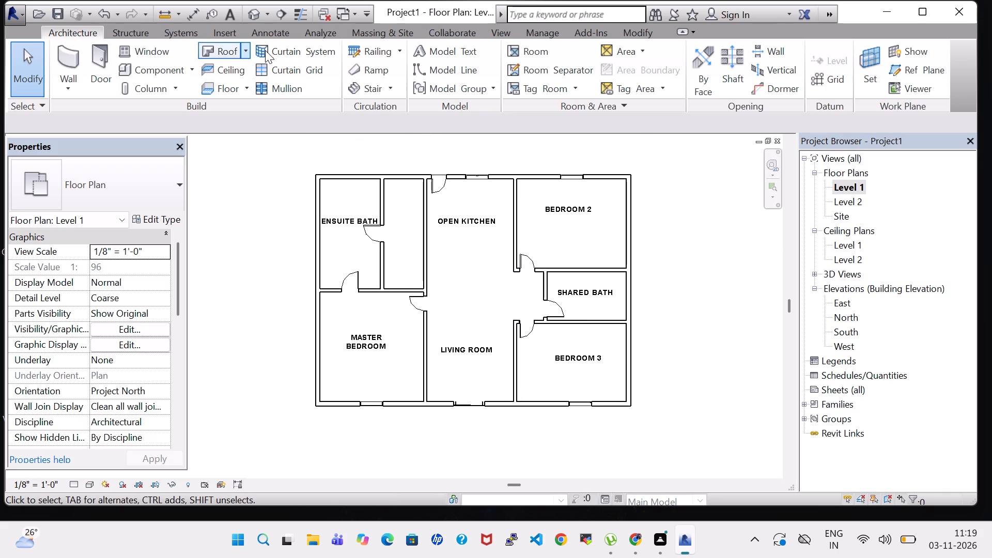
click(221, 44)
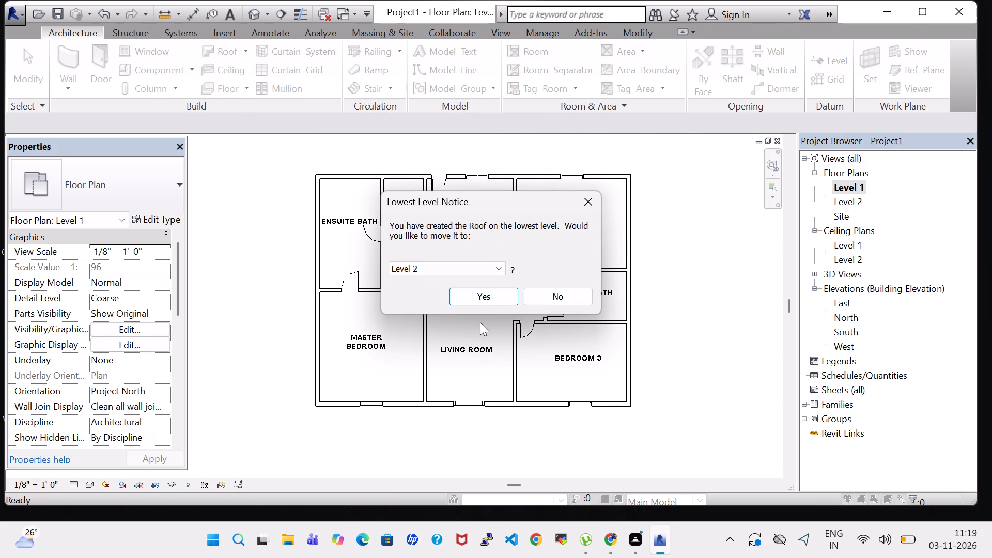
click(482, 301)
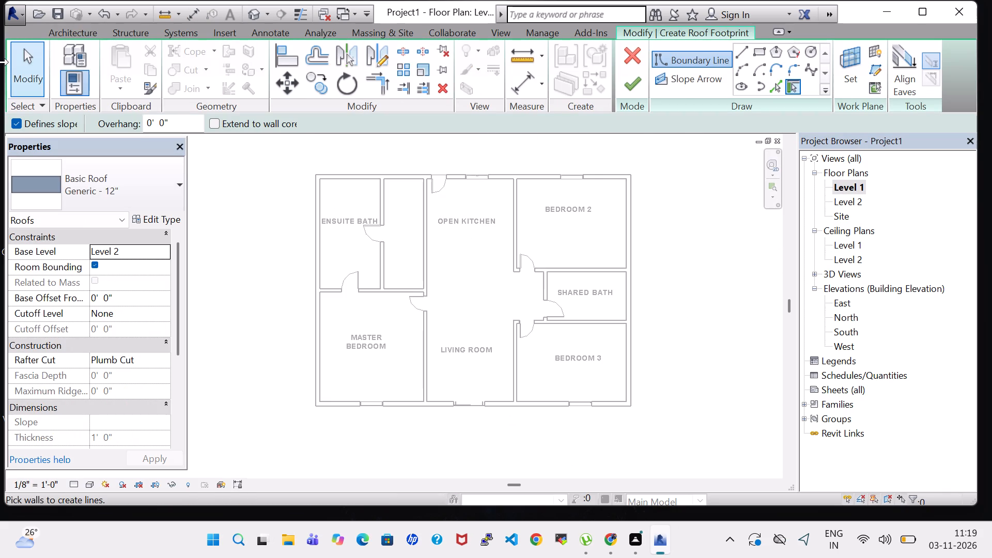
click(18, 119)
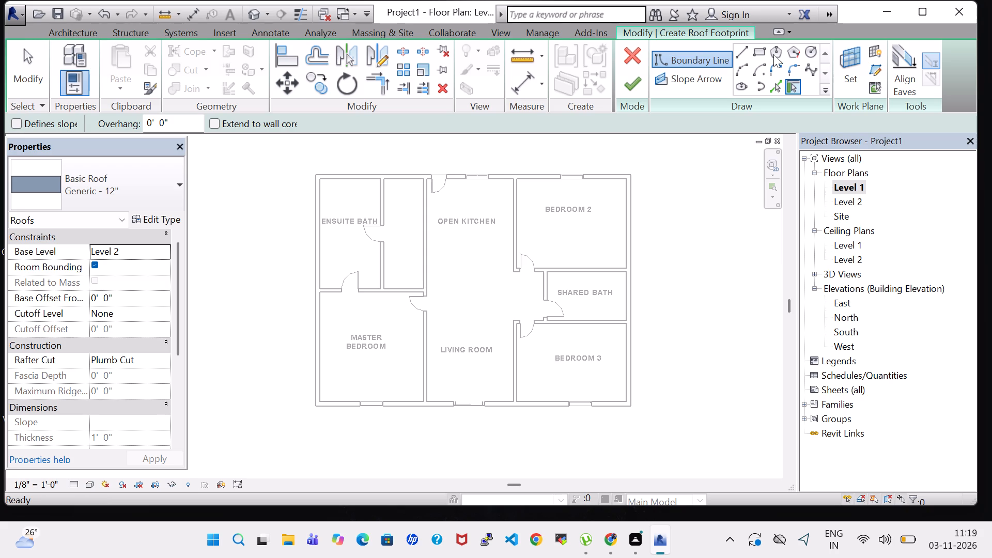
click(760, 52)
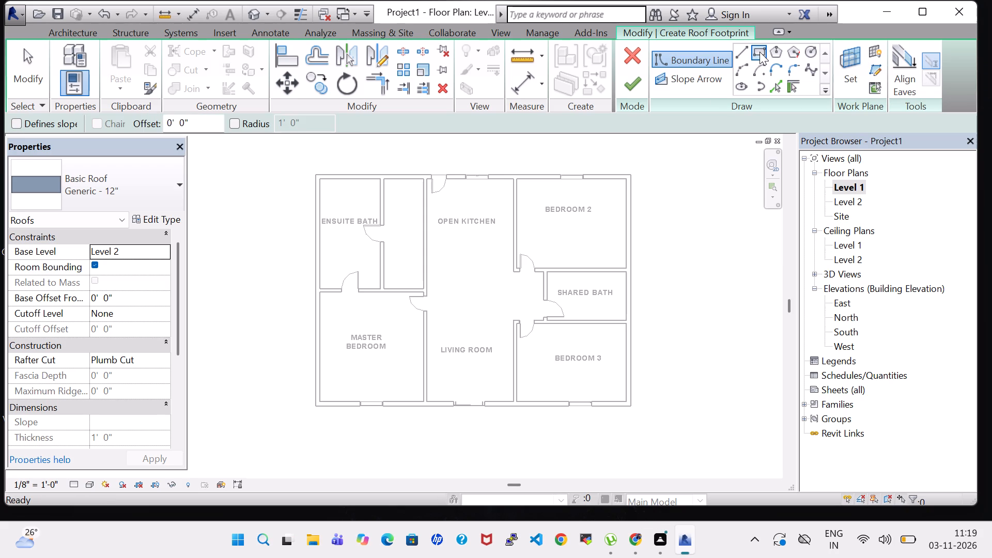
scroll(329, 189, up, 4)
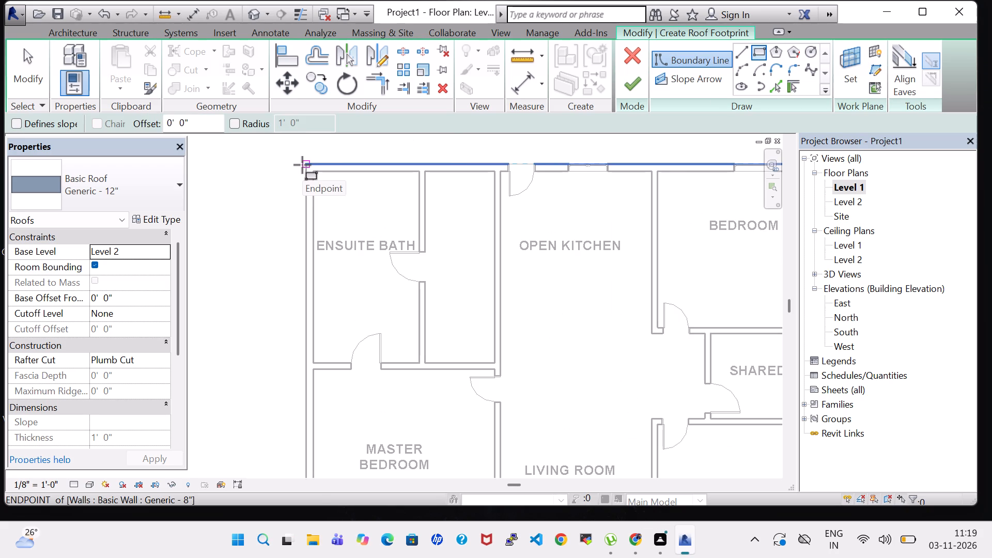
click(306, 165)
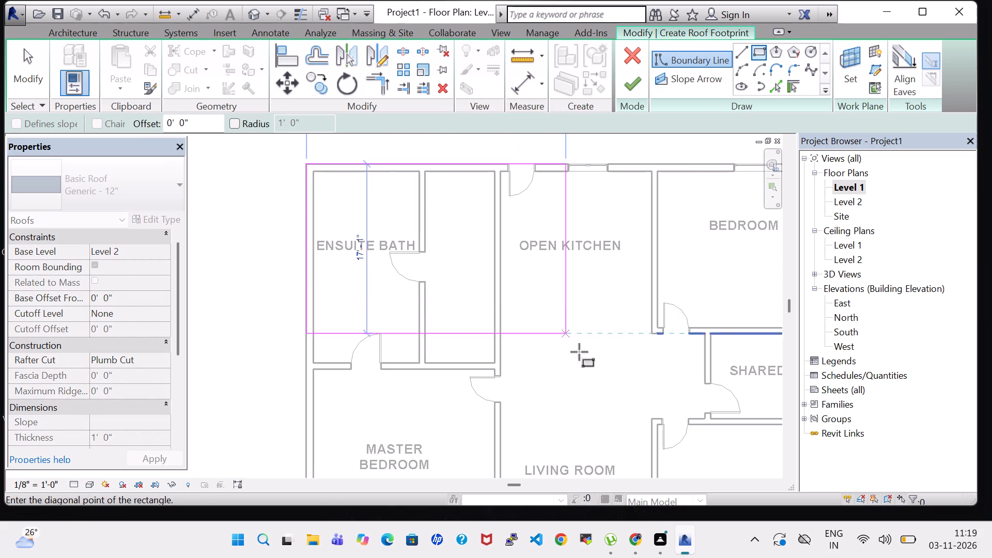
scroll(601, 385, down, 4)
middle_drag(656, 458, 547, 396)
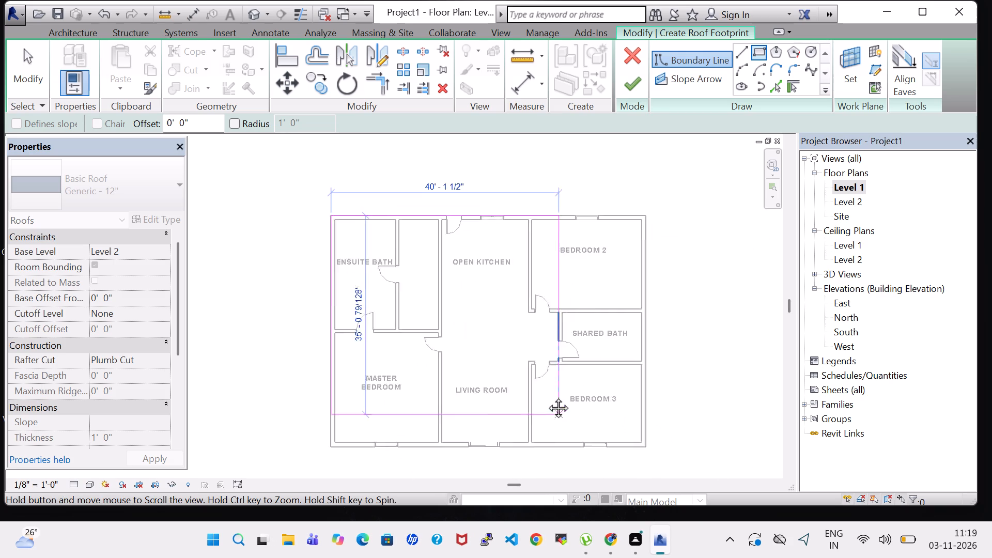
middle_drag(547, 396, 536, 377)
scroll(639, 406, up, 4)
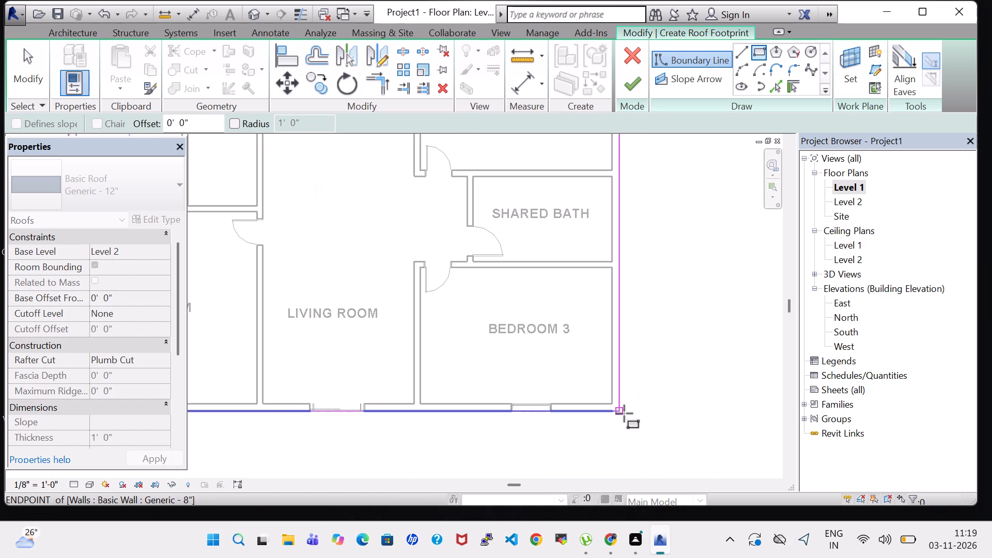
click(619, 413)
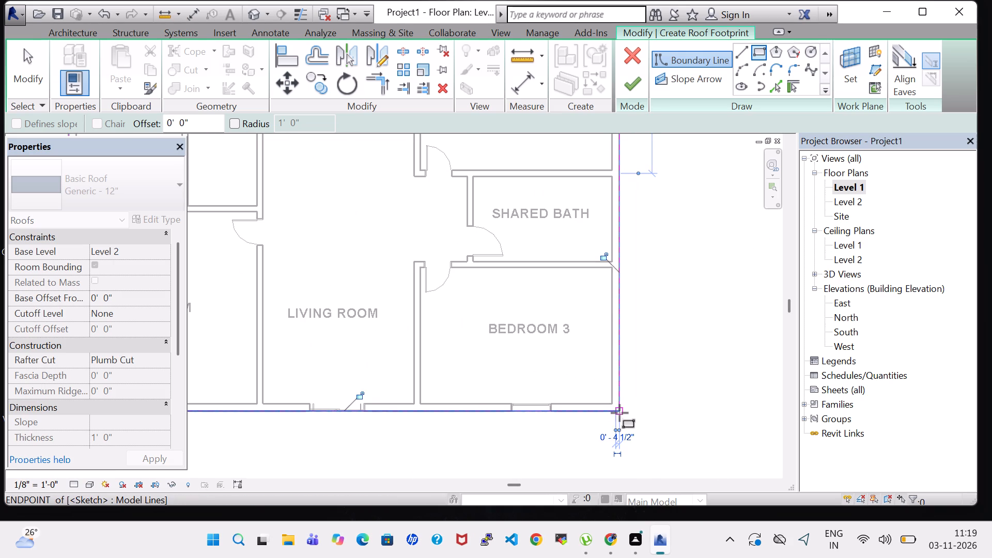
Finish the flat roof footprint and attach the highlighted walls to the roof.
click(631, 87)
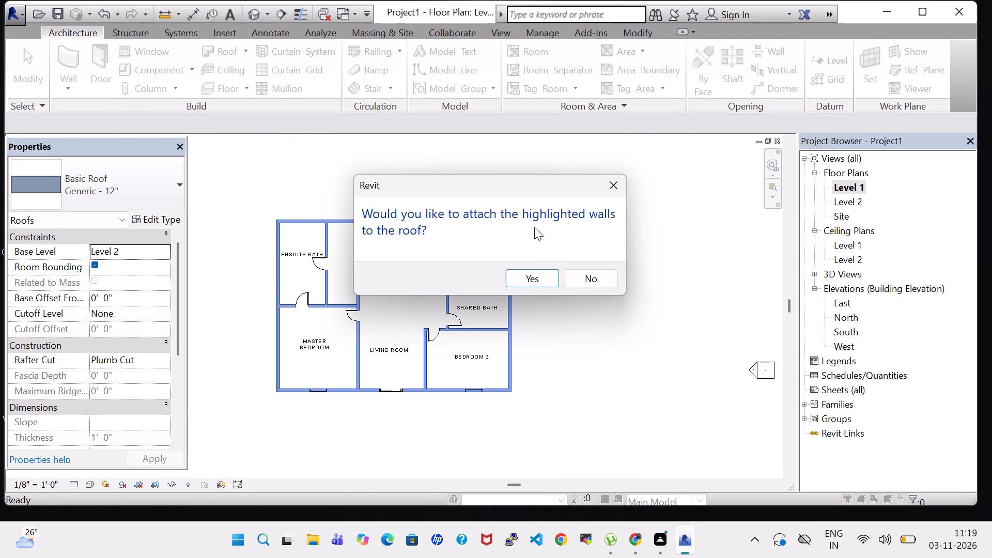
click(543, 277)
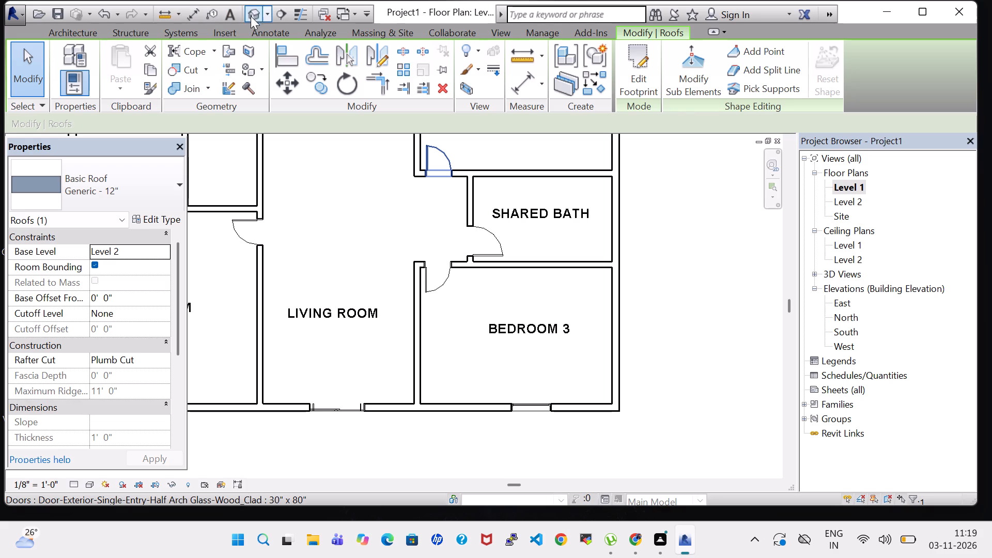
In the 3D view, change the flat roof's type to Steel Truss - Insulation on Metal Deck - EPDM.
double_click(252, 15)
click(433, 317)
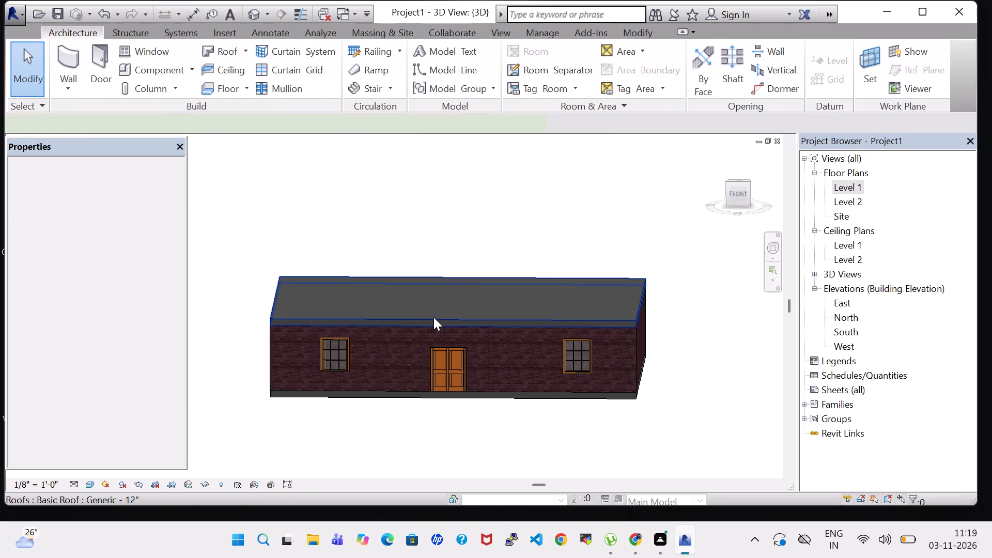
click(114, 179)
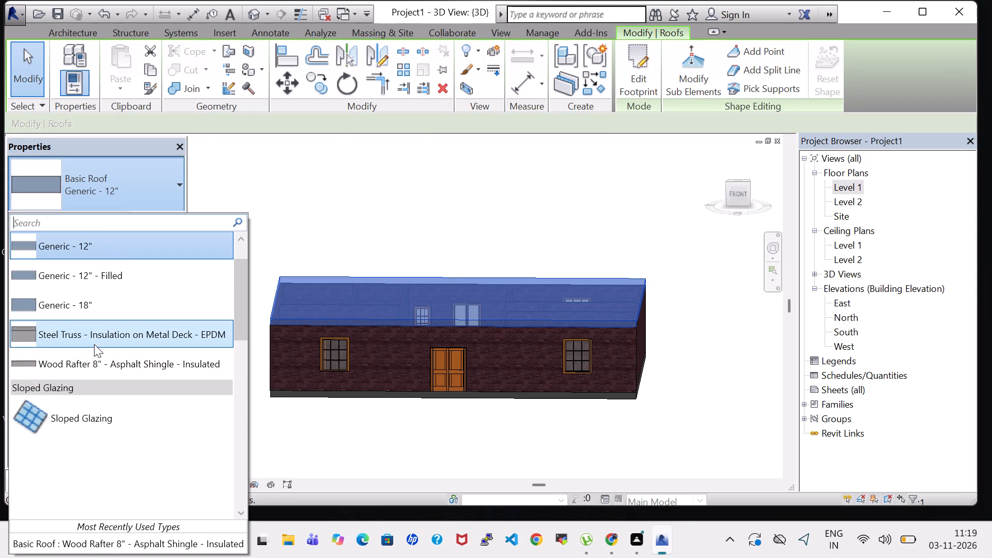
click(154, 339)
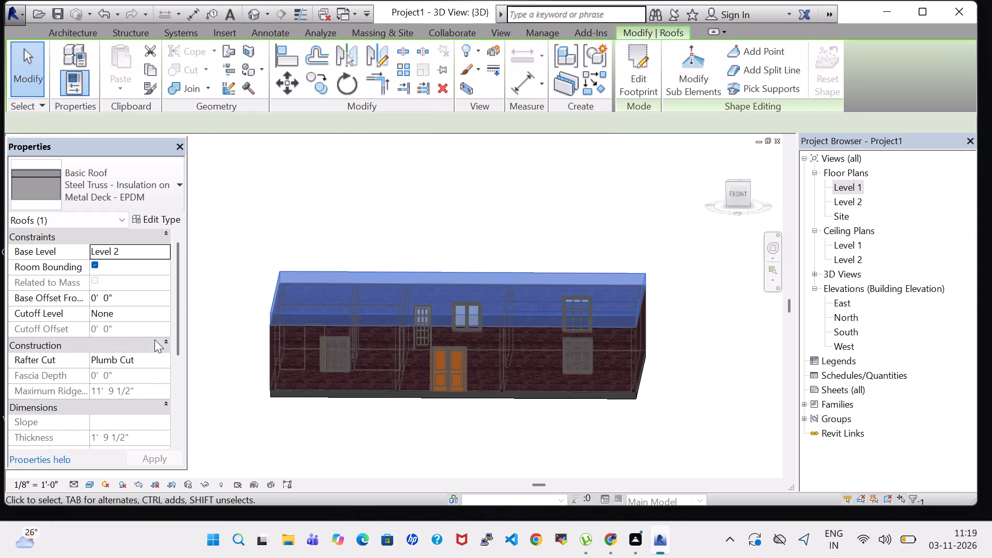
click(343, 187)
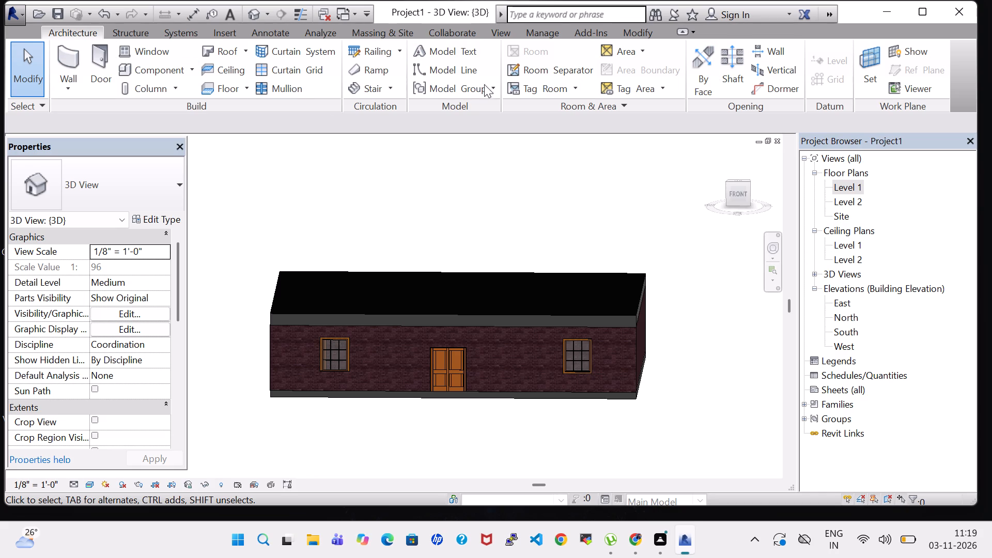
Start a Handrail - Rectangular railing path in the Level 1 plan and sketch a line about 55 ft long along the exterior wall behind the kitchen.
click(370, 46)
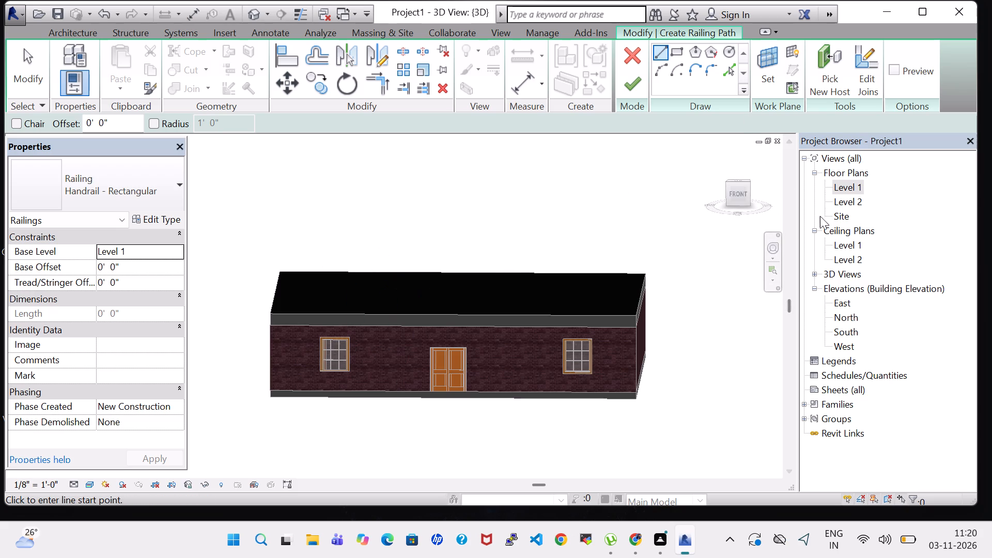
double_click(852, 186)
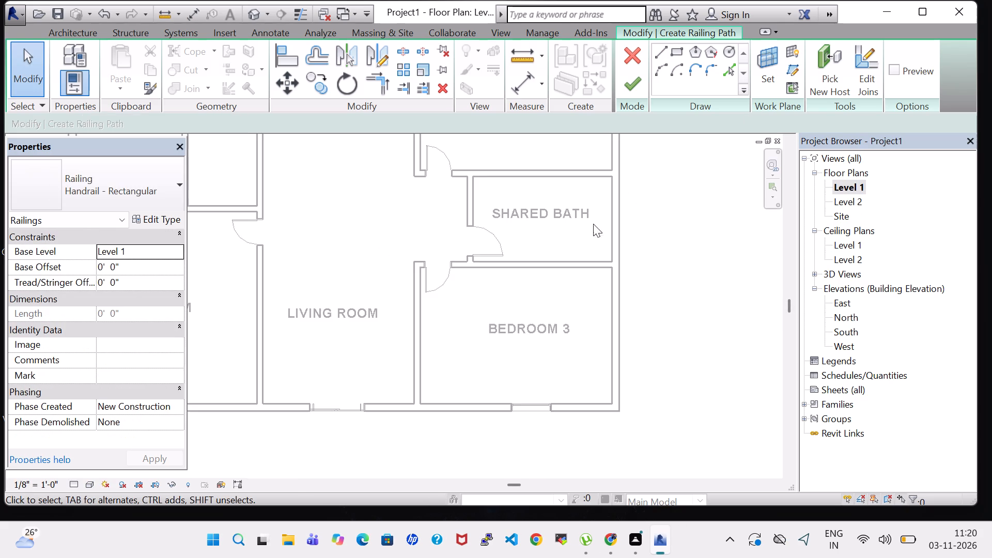
scroll(473, 249, down, 5)
middle_drag(419, 249, 502, 349)
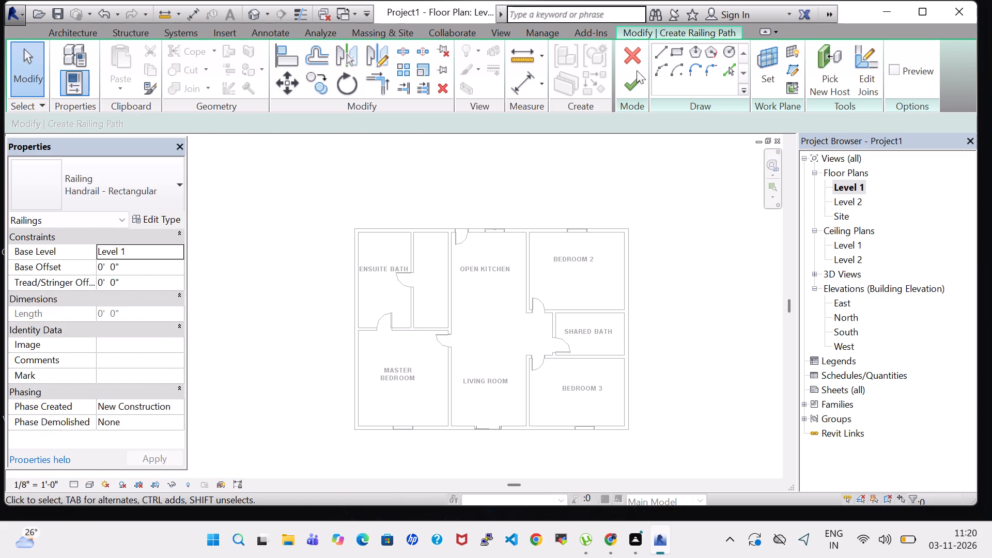
click(659, 50)
scroll(357, 235, up, 4)
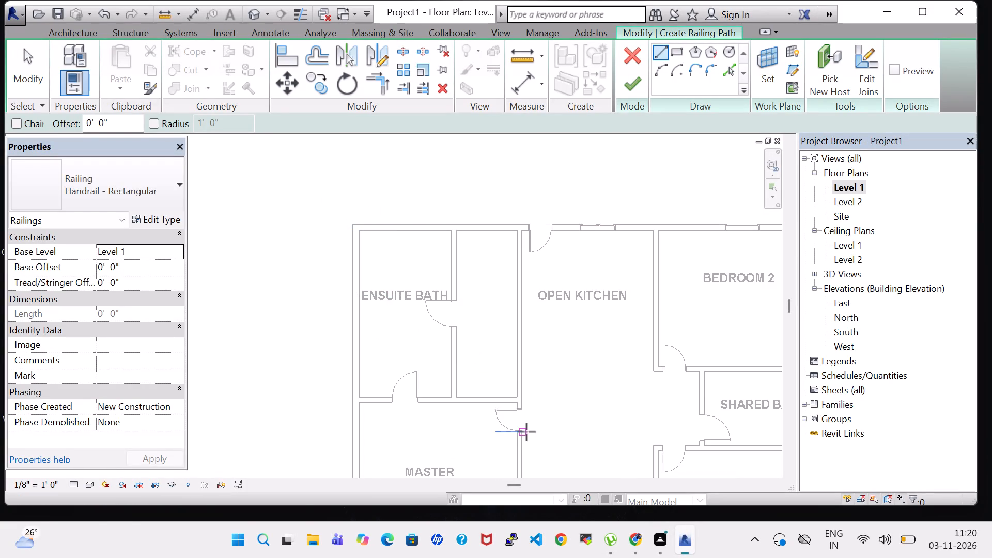
middle_click(570, 399)
middle_drag(570, 399, 522, 358)
scroll(388, 264, up, 6)
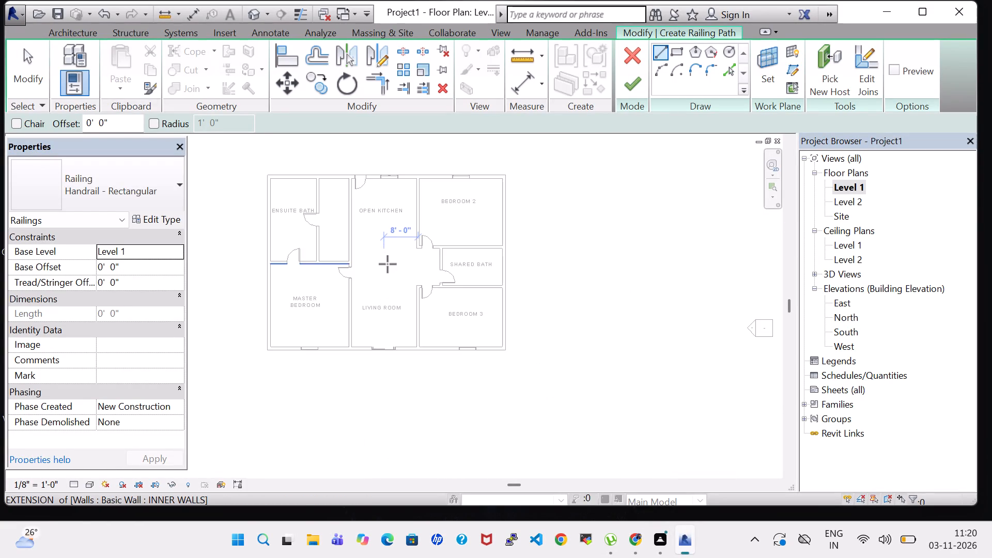
middle_drag(388, 264, 456, 282)
scroll(455, 282, up, 1)
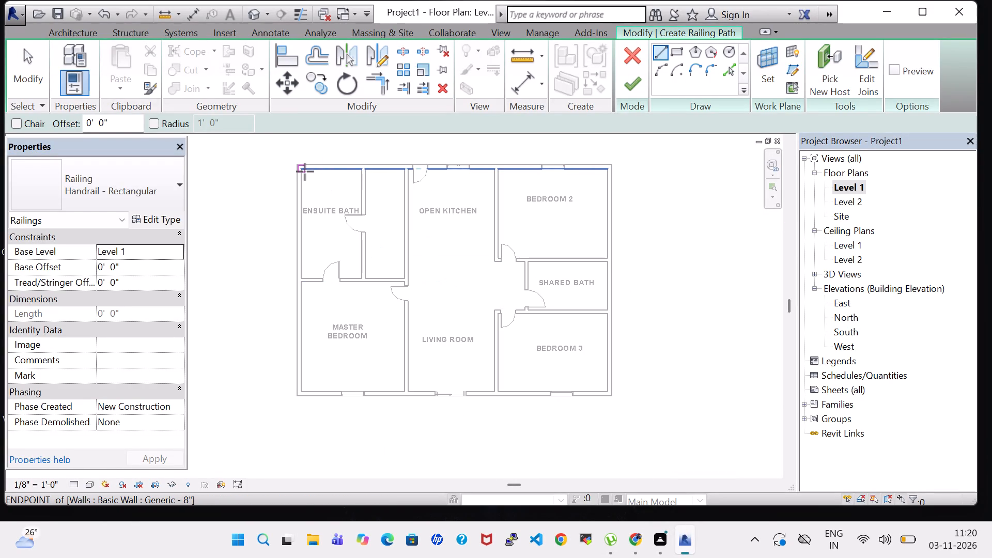
scroll(301, 166, up, 5)
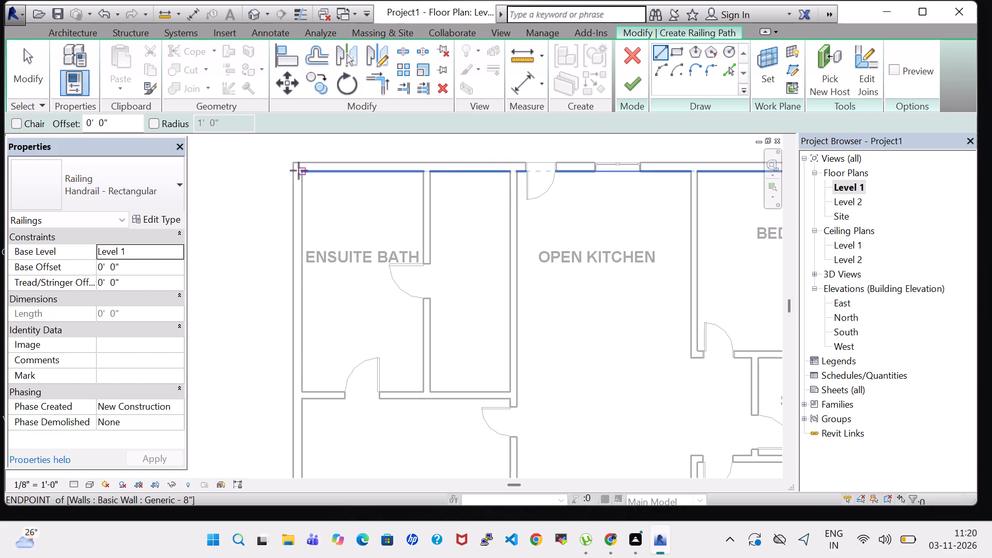
click(298, 168)
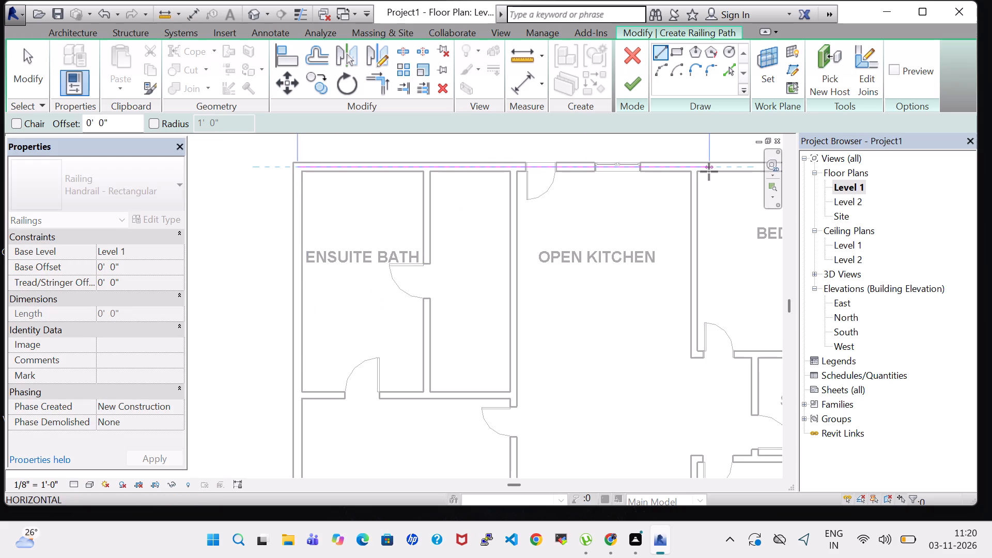
scroll(709, 172, down, 2)
middle_drag(709, 172, 519, 188)
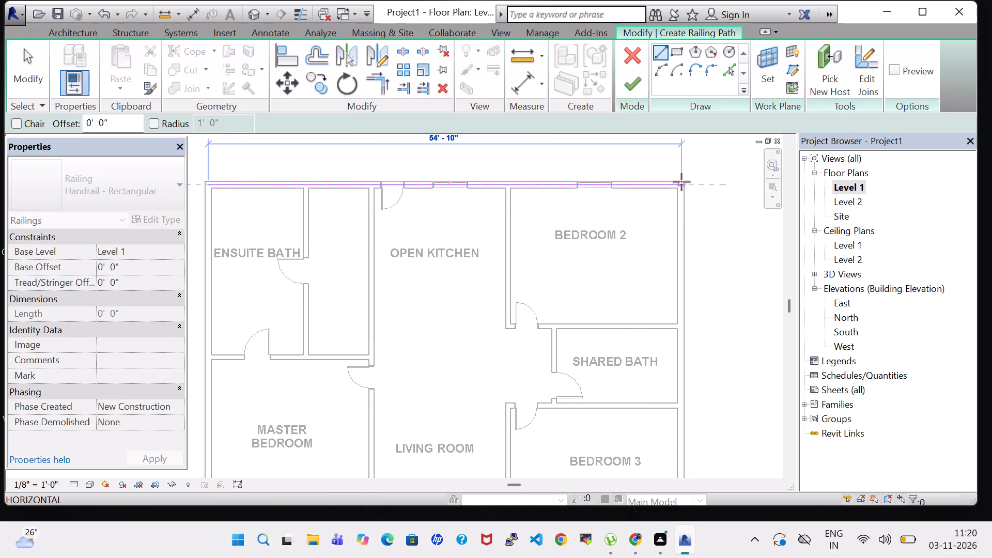
click(683, 187)
click(683, 187)
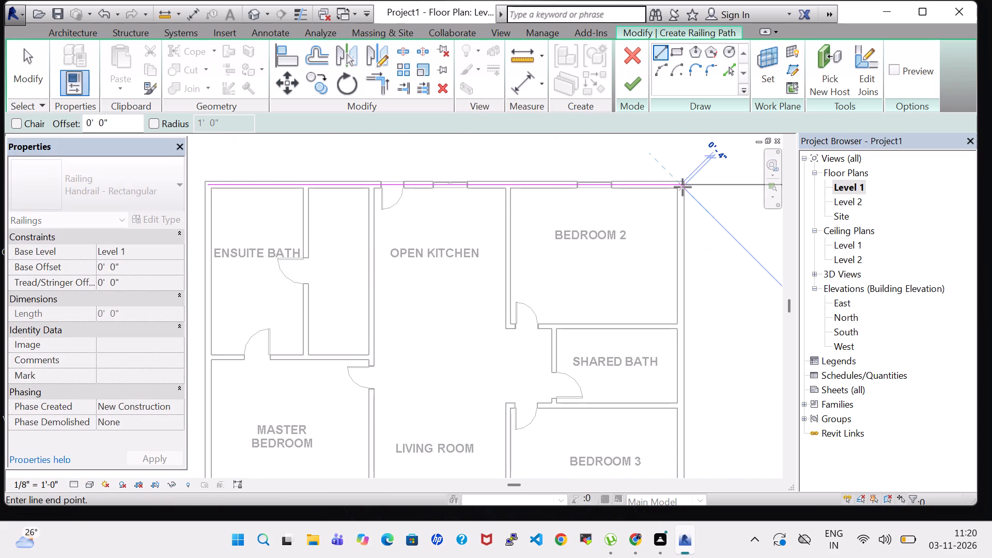
Continue the railing path with lines down the exterior wall beside Bedroom 3 and about 55 ft along the living room's exterior wall.
middle_click(687, 419)
middle_drag(687, 419, 698, 306)
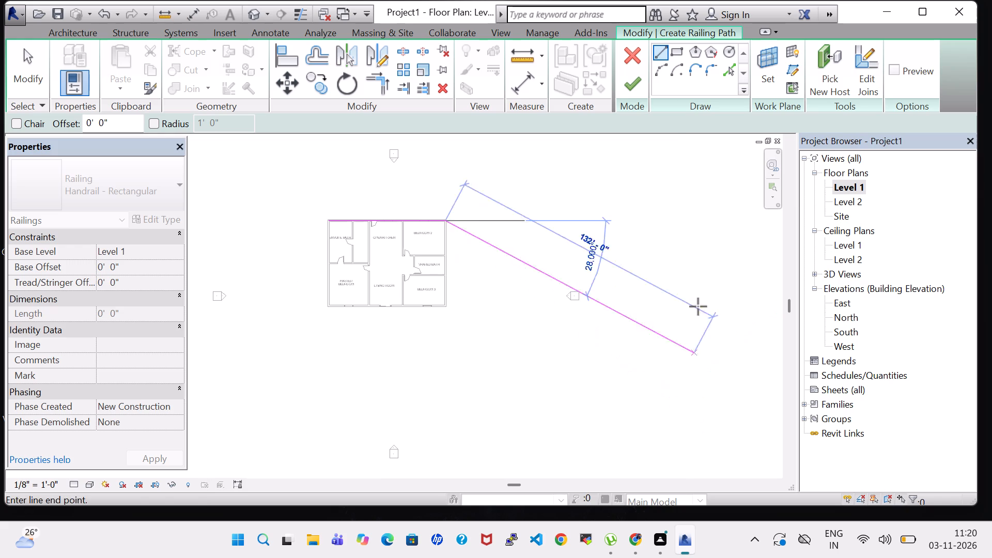
middle_drag(698, 306, 687, 265)
scroll(464, 304, up, 12)
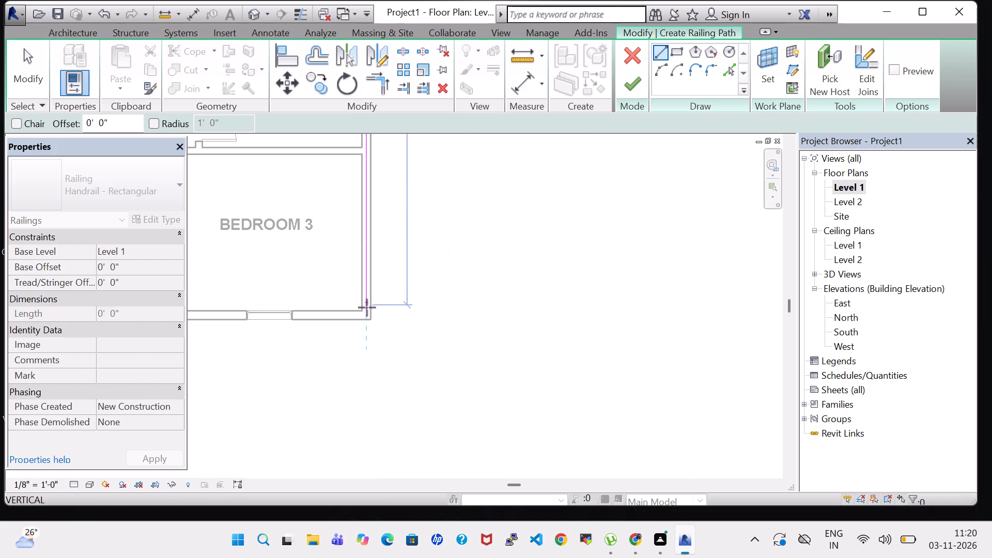
click(367, 314)
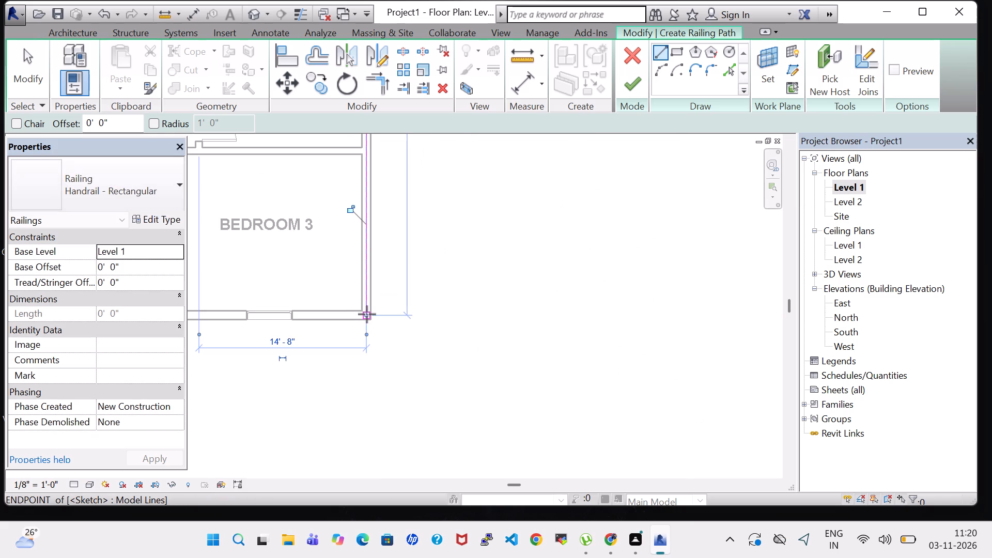
click(367, 314)
scroll(254, 314, down, 3)
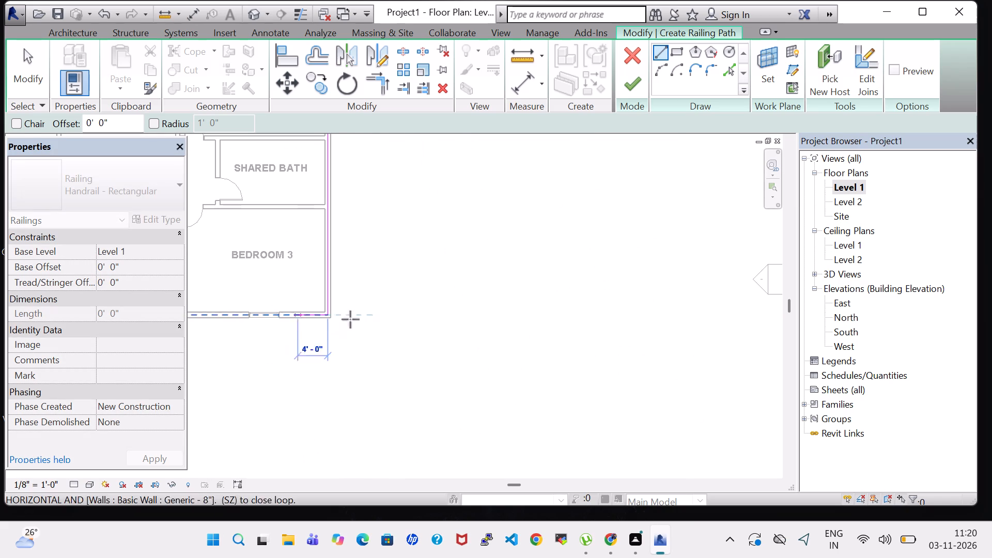
middle_drag(237, 320, 567, 321)
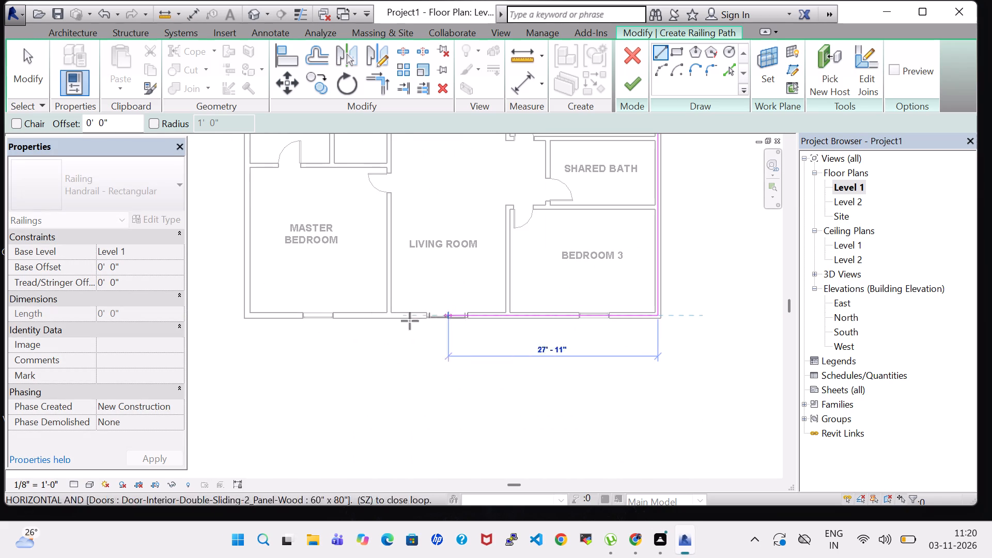
scroll(309, 317, up, 4)
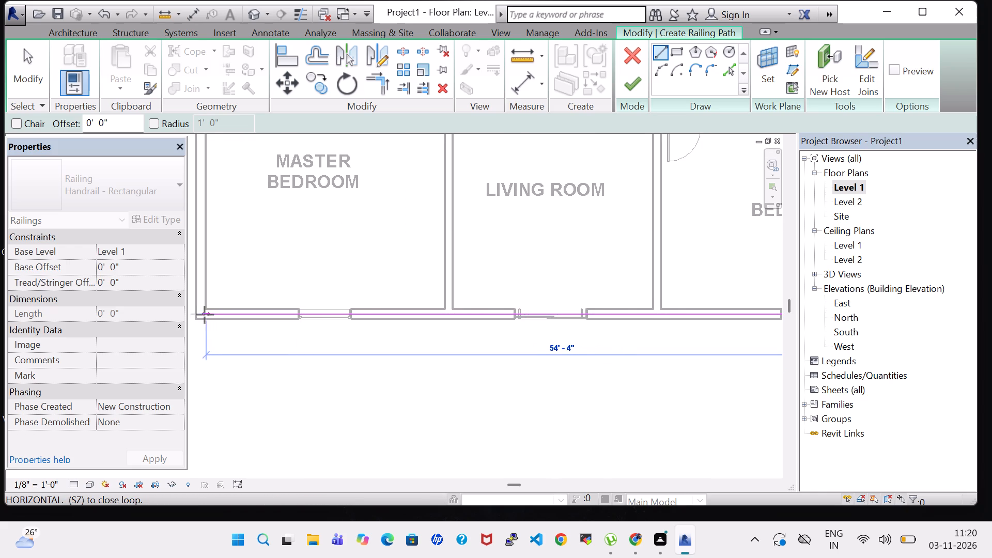
click(202, 315)
click(202, 315)
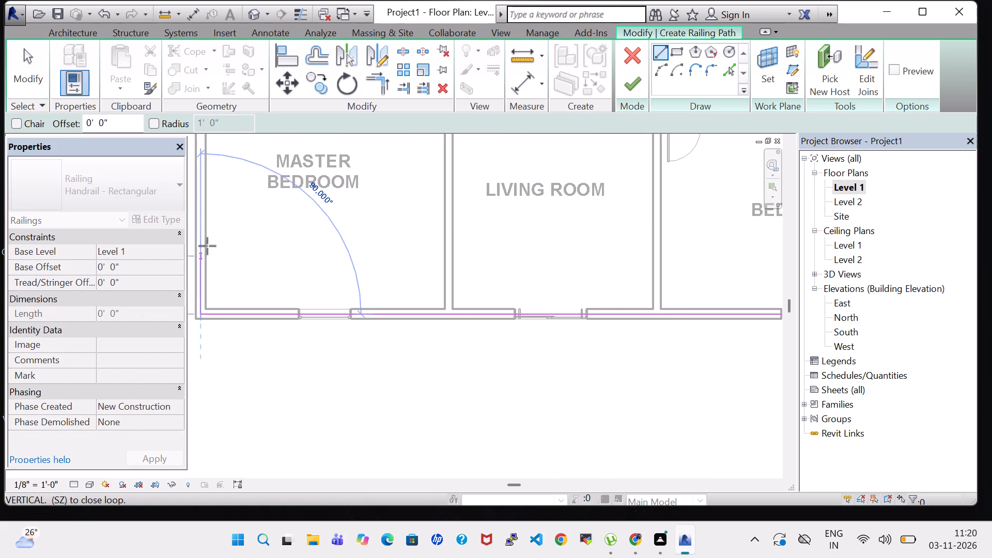
Close the railing path along the exterior wall of the master bedroom and ensuite bath, and finish the railing sketch.
scroll(207, 186, down, 2)
middle_drag(207, 186, 217, 286)
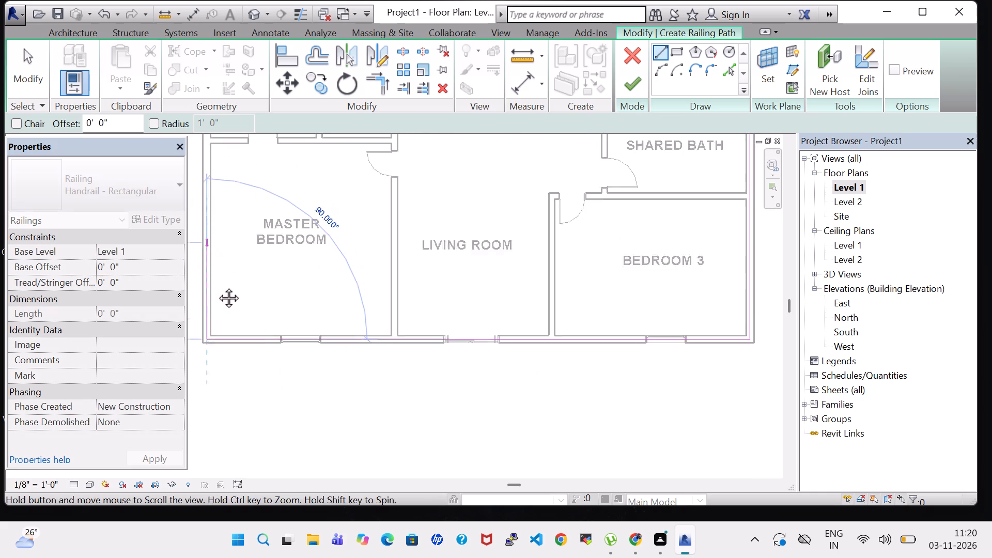
middle_drag(217, 286, 214, 263)
middle_click(226, 319)
scroll(219, 223, down, 6)
middle_click(216, 211)
middle_drag(256, 307, 268, 335)
middle_click(268, 335)
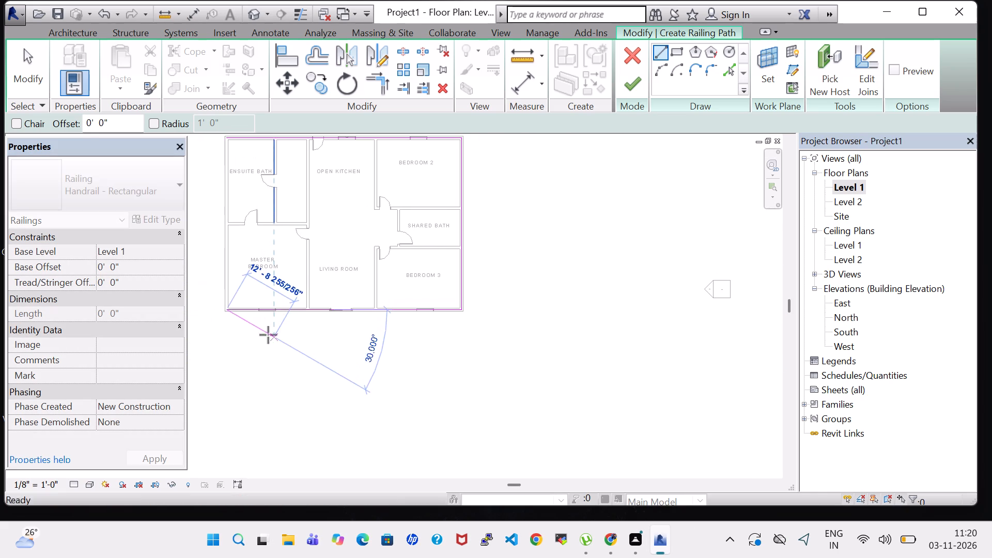
scroll(234, 159, up, 4)
middle_drag(234, 159, 254, 213)
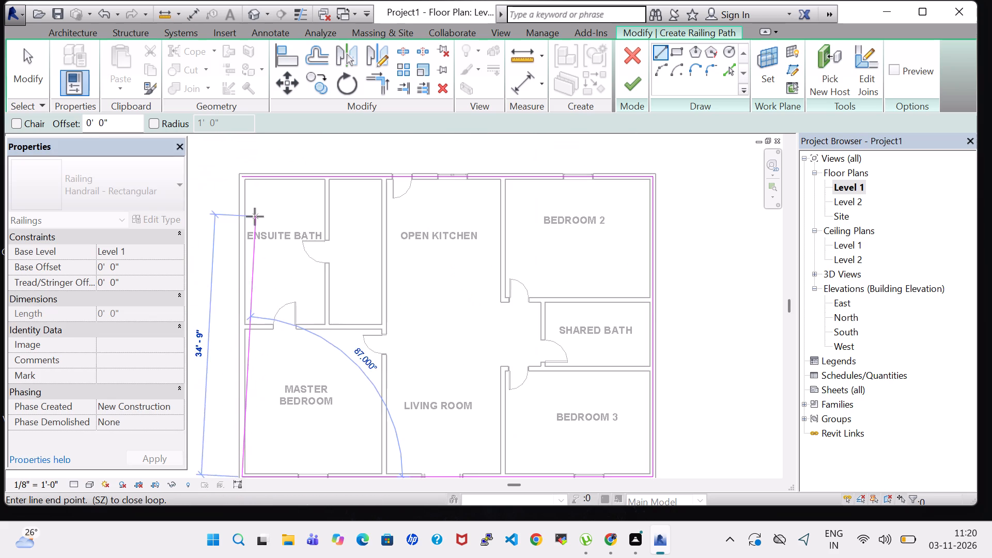
scroll(251, 213, up, 4)
click(234, 150)
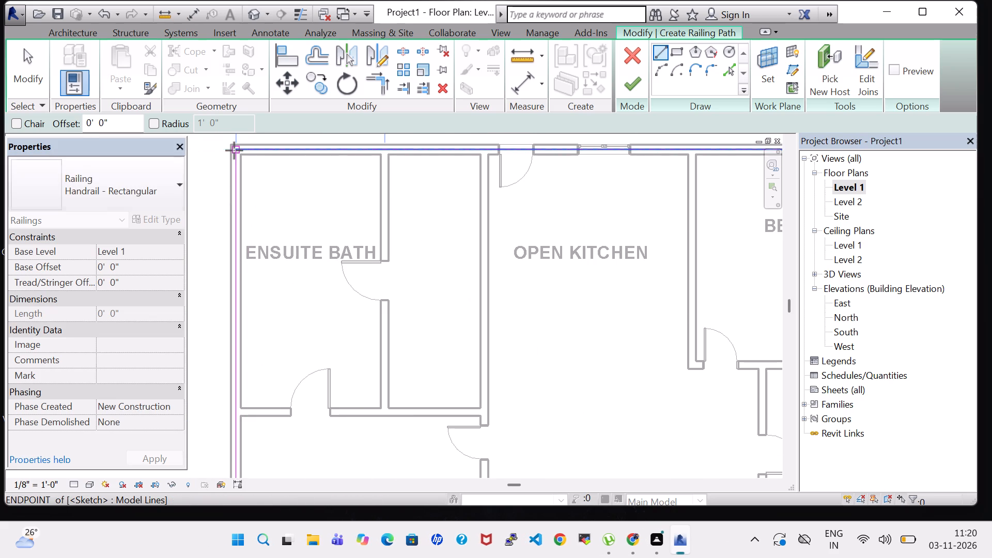
click(637, 88)
scroll(574, 283, down, 4)
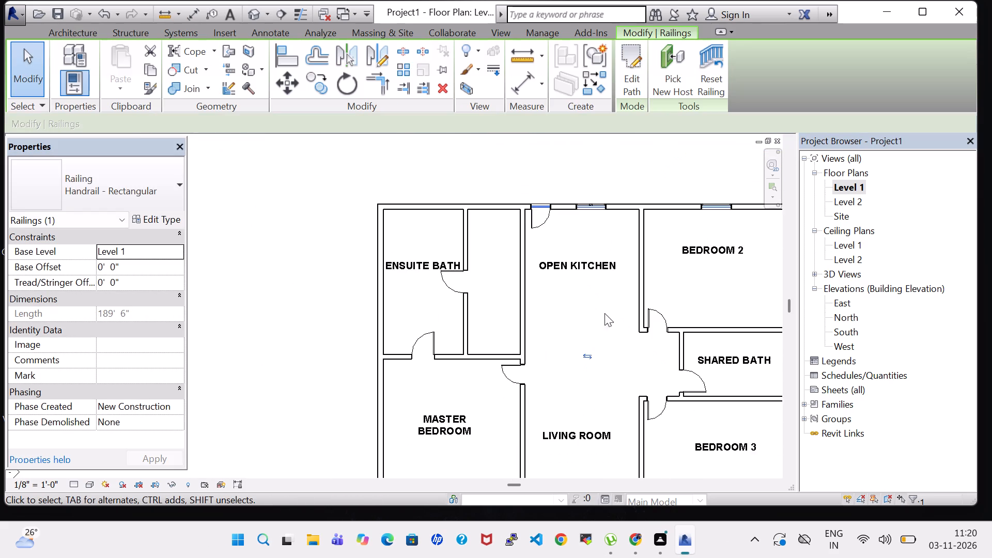
middle_drag(626, 367, 509, 330)
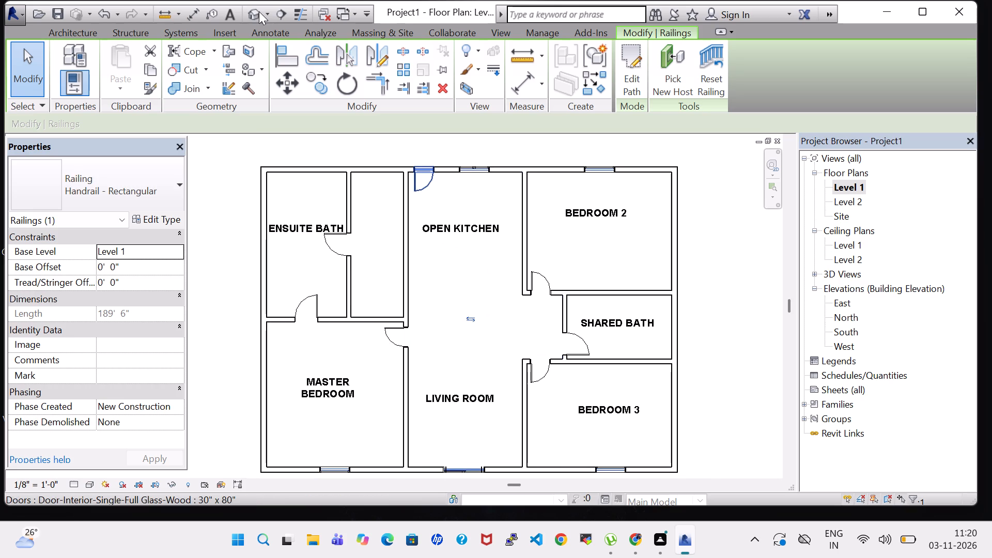
In the 3D view, set the perimeter railing's base offset to 11' 9" above Level 1.
click(257, 11)
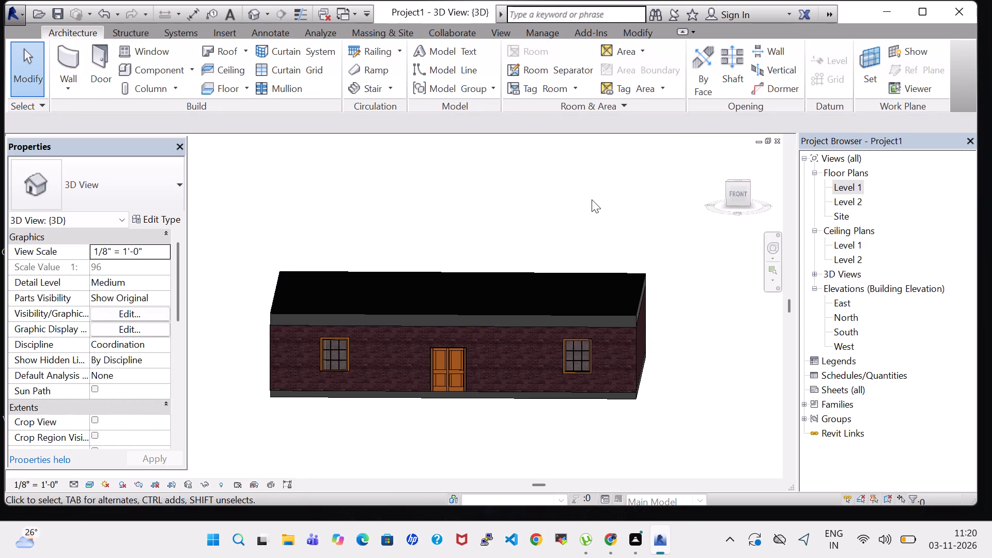
shift+middle_click(627, 198)
shift+middle_drag(627, 198, 604, 211)
scroll(596, 243, down, 3)
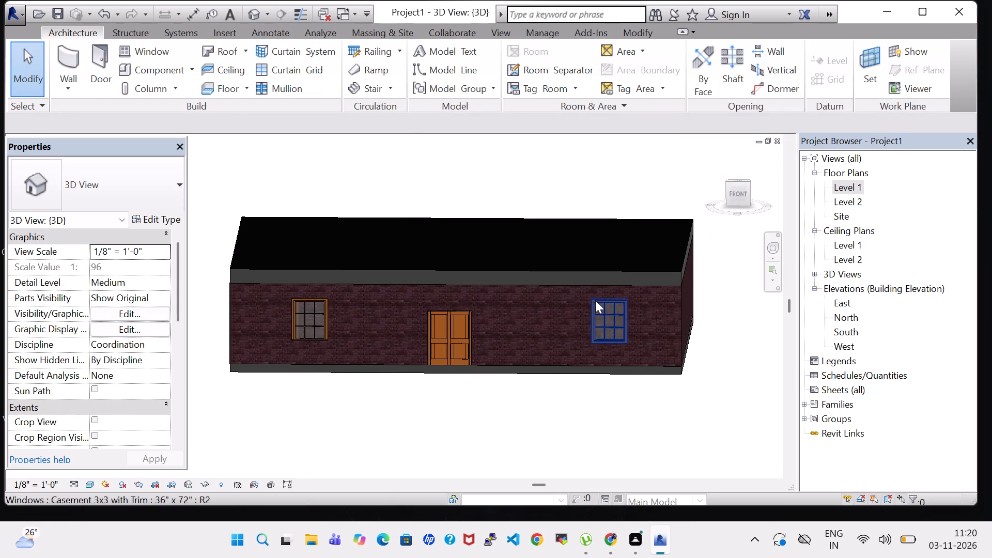
shift+middle_drag(739, 319, 697, 329)
shift+middle_drag(688, 332, 439, 389)
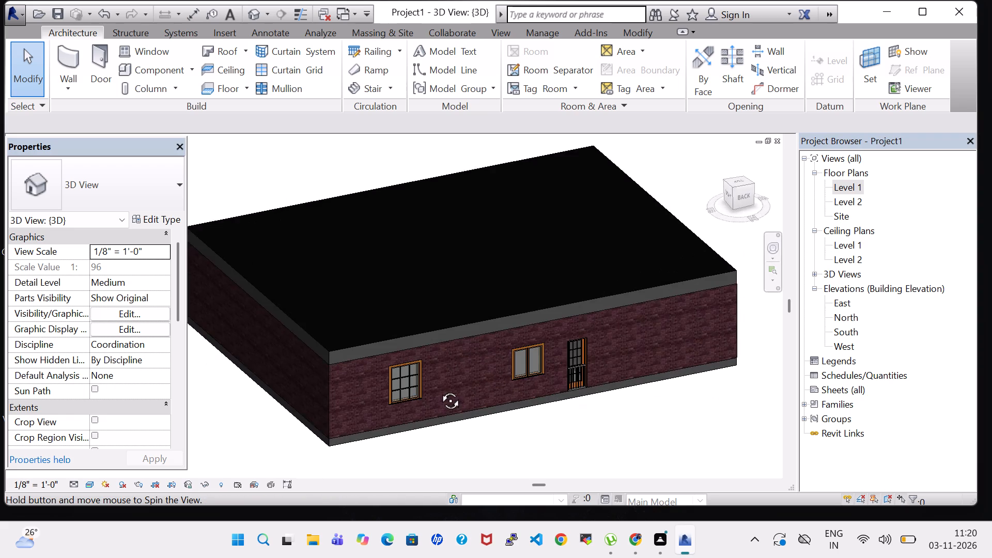
shift+middle_drag(439, 389, 533, 391)
shift+middle_drag(548, 391, 461, 391)
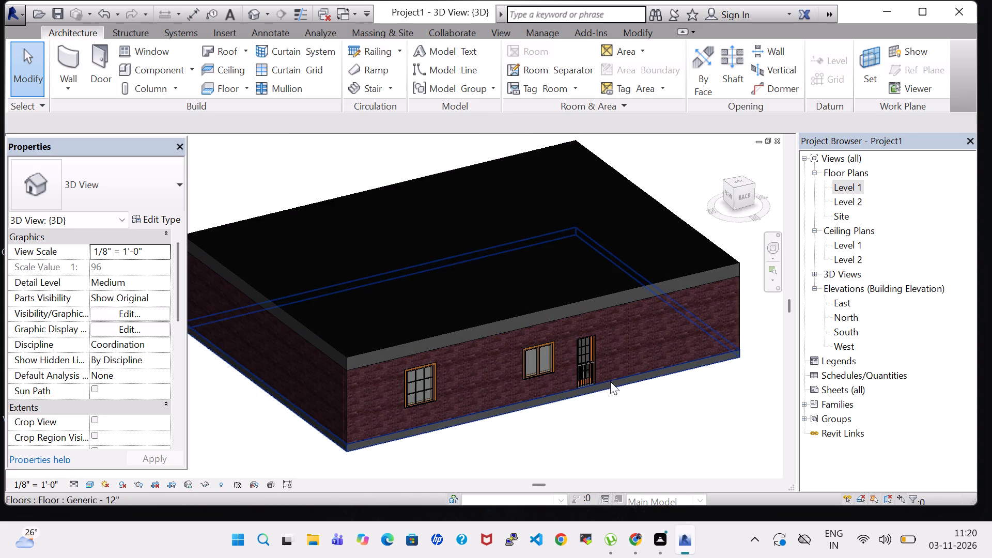
scroll(584, 385, up, 6)
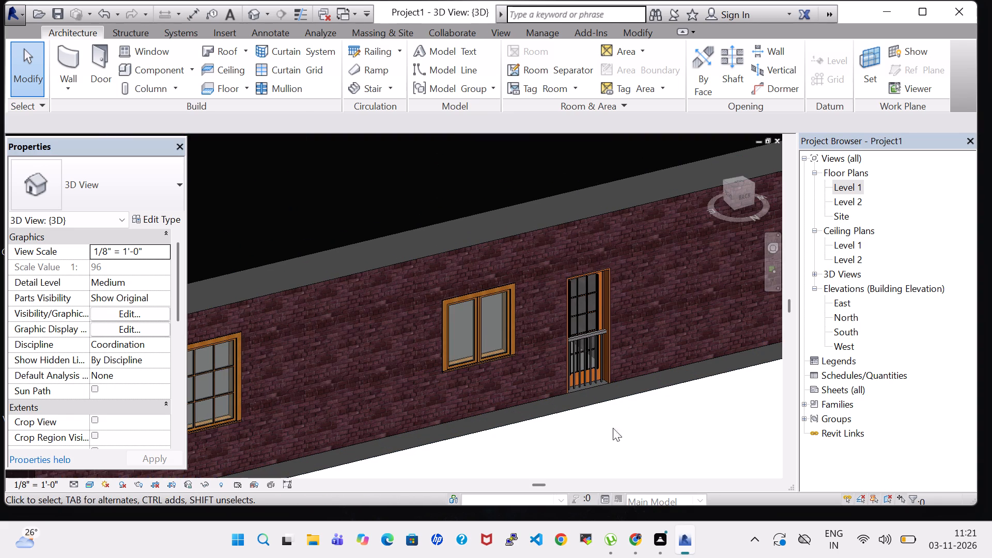
click(581, 337)
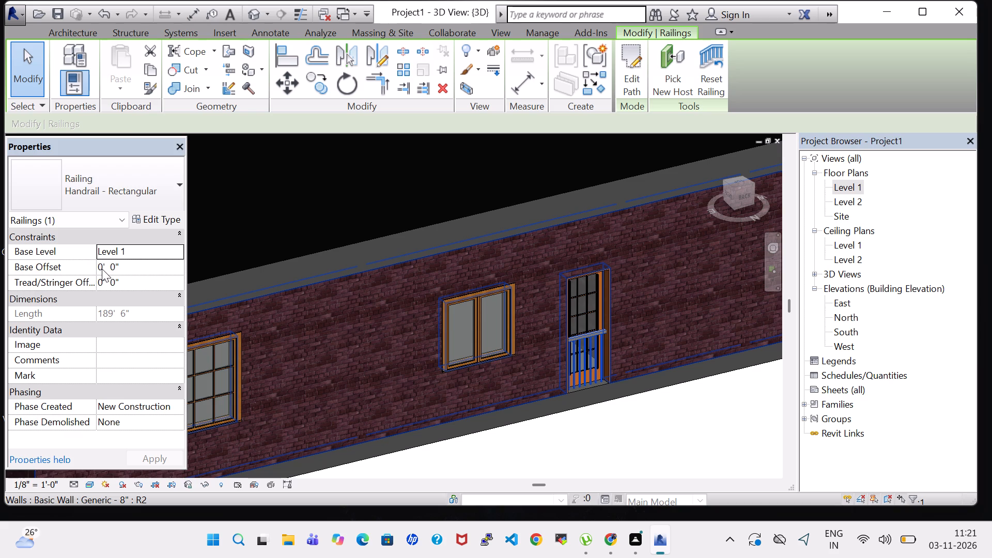
click(102, 265)
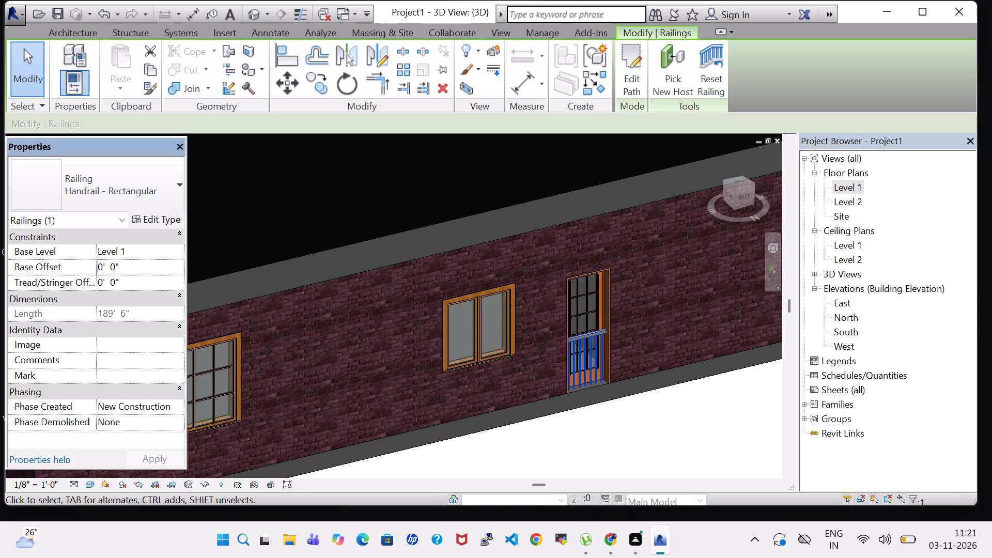
key(Right)
key(BackSpace)
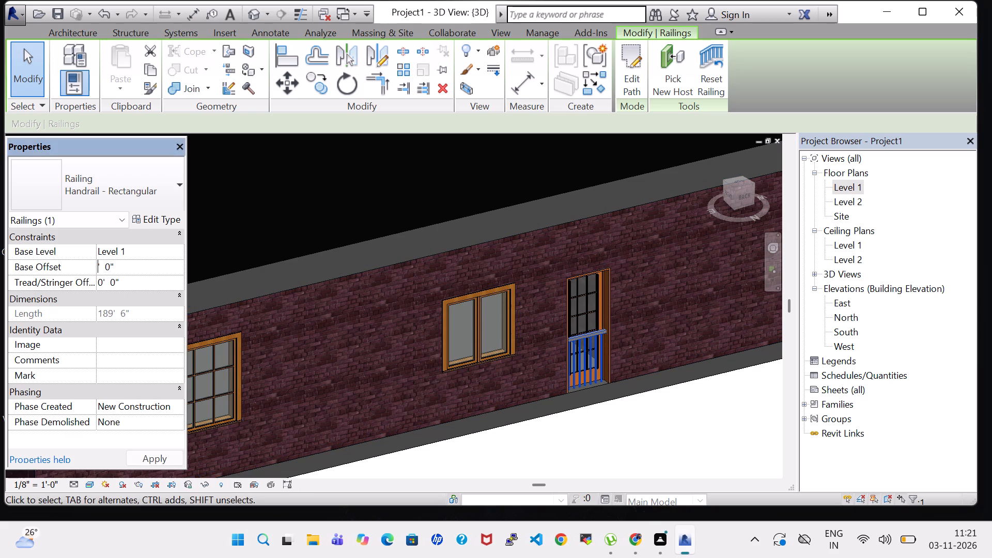
text(11)
key(Right)
key(Right)
key(Right)
key(Right)
key(BackSpace)
key(BackSpace)
key(BackSpace)
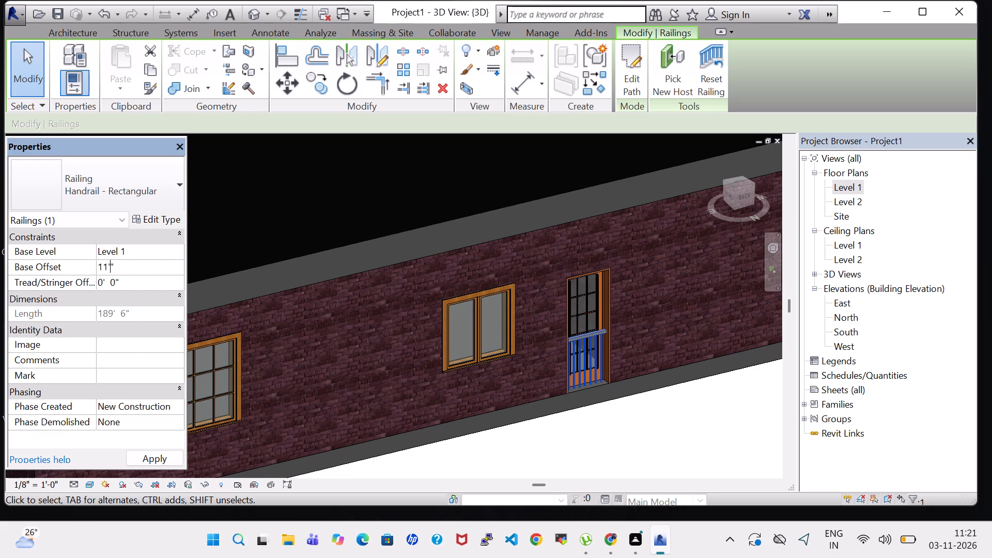
key(BackSpace)
key(9)
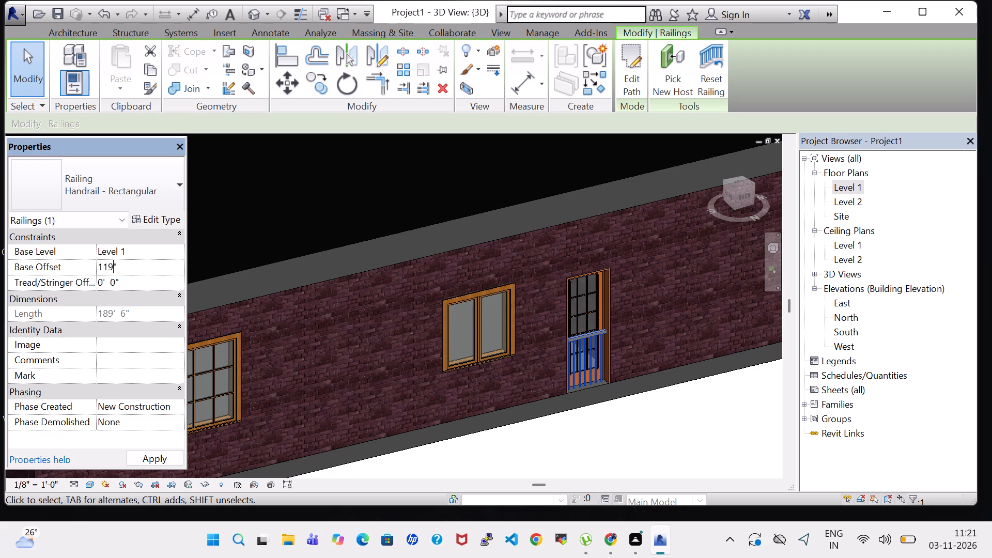
click(108, 267)
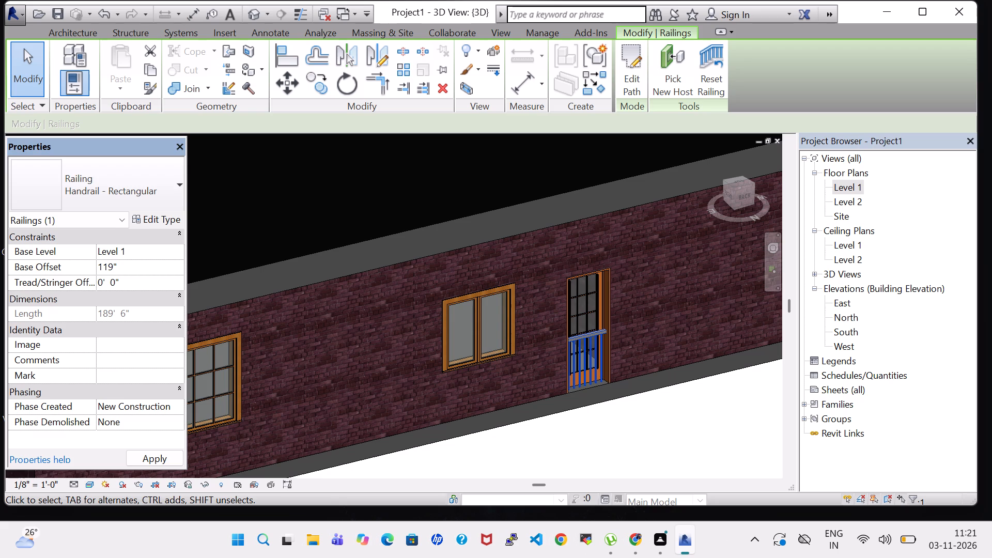
key(apostrophe)
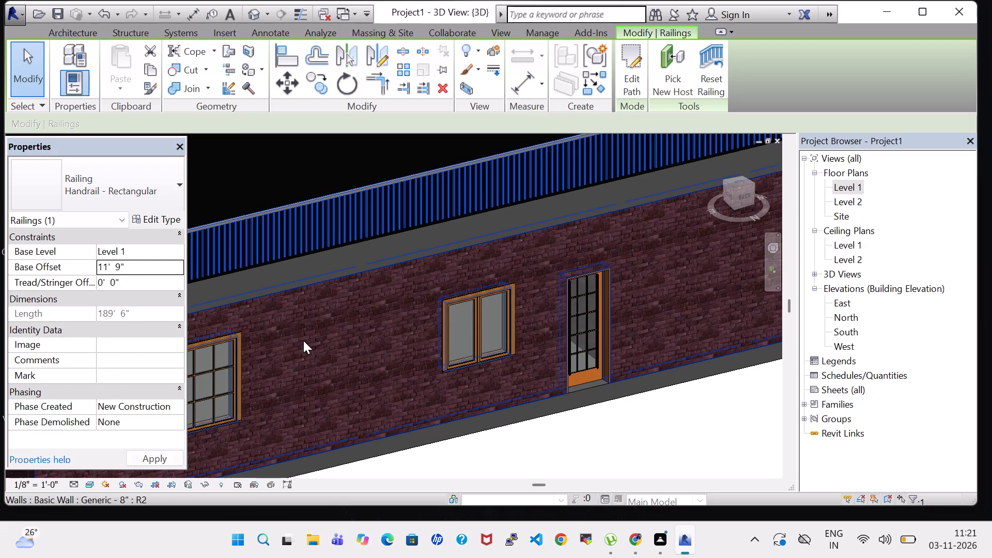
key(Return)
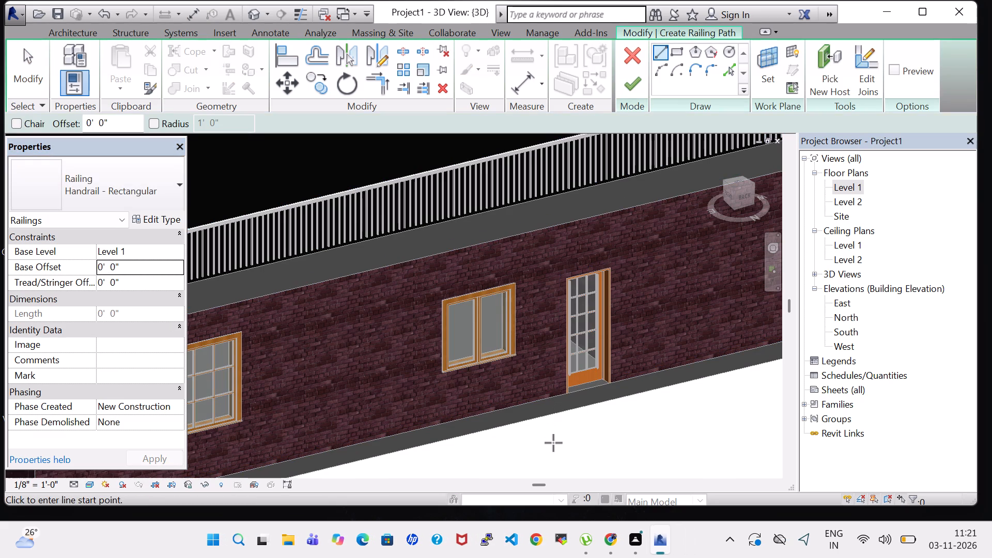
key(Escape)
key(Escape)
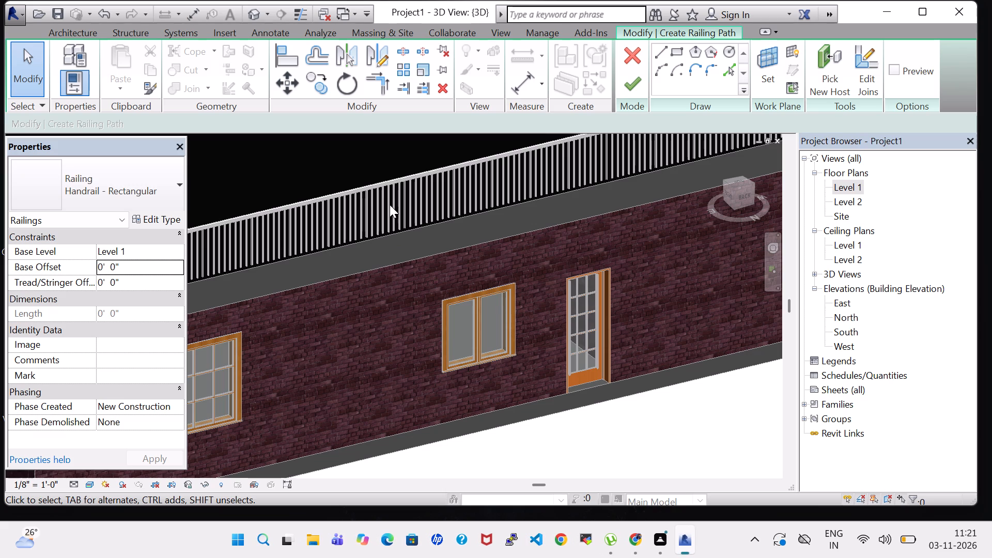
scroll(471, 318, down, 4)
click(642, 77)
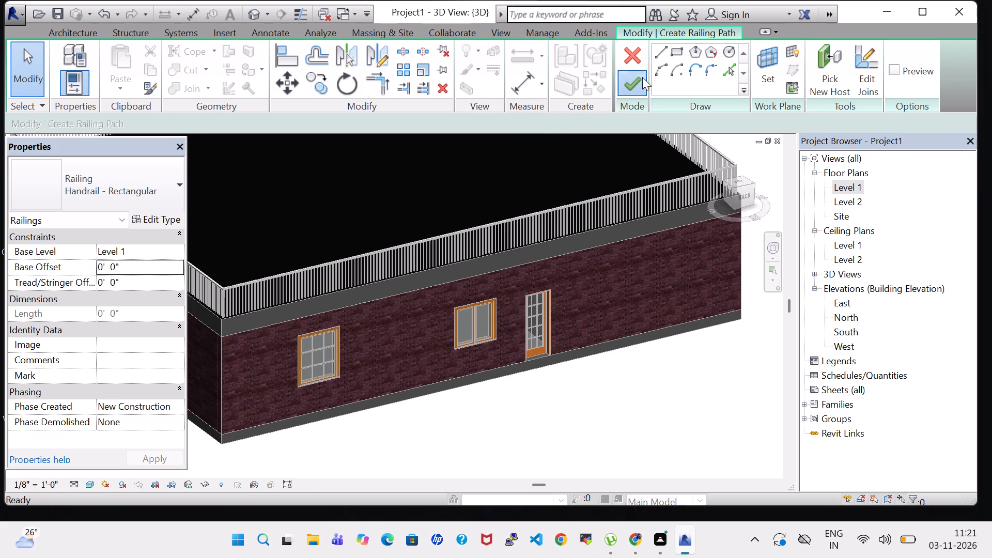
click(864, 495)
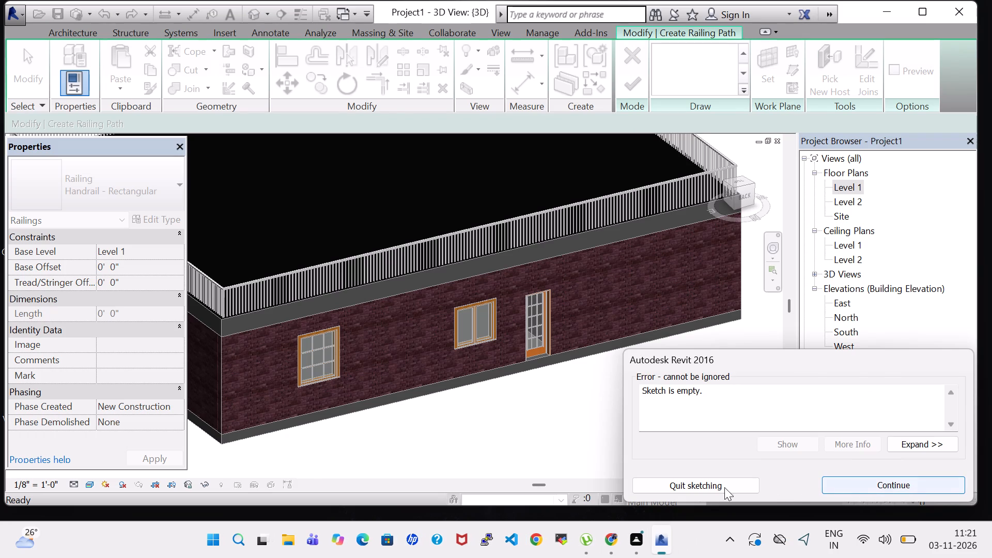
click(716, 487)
Change the roof perimeter railing's type to Glass Panel - Bottom Fill.
click(447, 174)
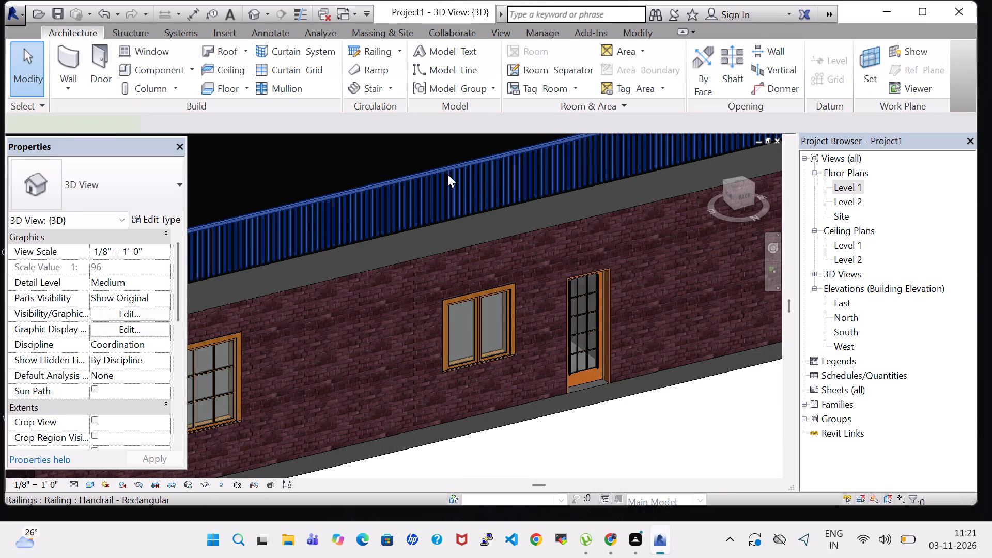
click(111, 188)
scroll(111, 263, up, 3)
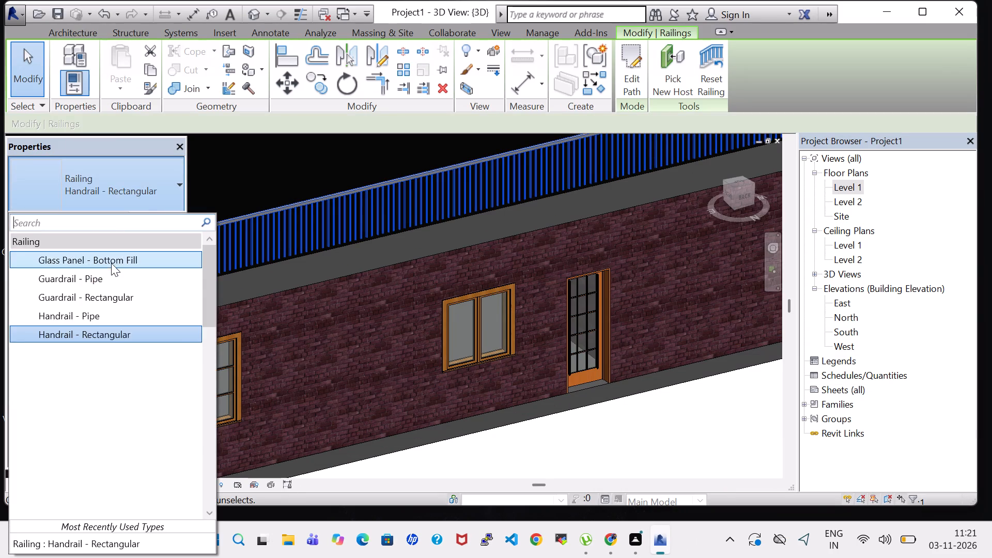
click(111, 263)
scroll(516, 405, down, 7)
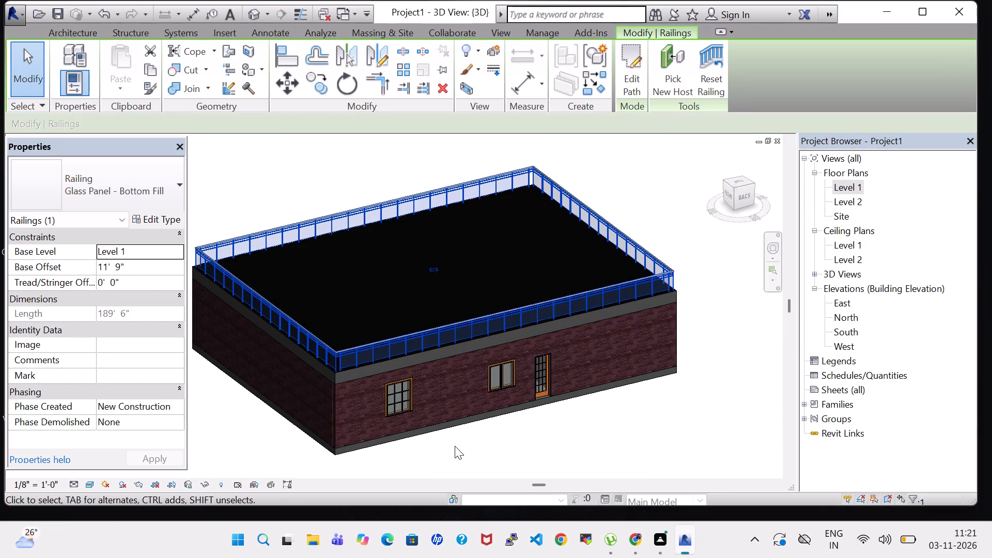
shift+middle_drag(455, 446, 657, 424)
shift+middle_drag(533, 459, 611, 420)
click(661, 398)
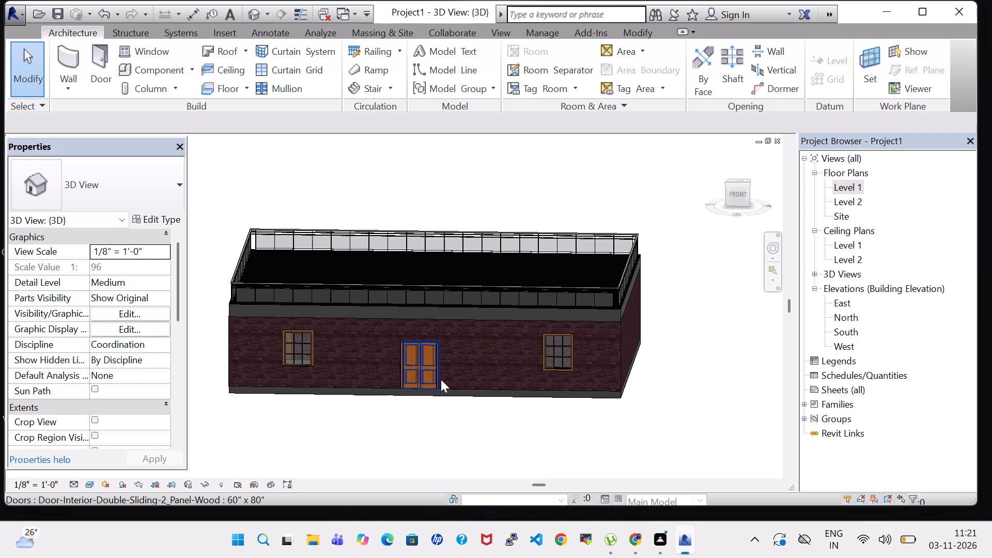
Hide the Roofs category in the 3D view through its visibility/graphics overrides.
scroll(441, 379, up, 1)
middle_drag(447, 429, 493, 429)
text(VV)
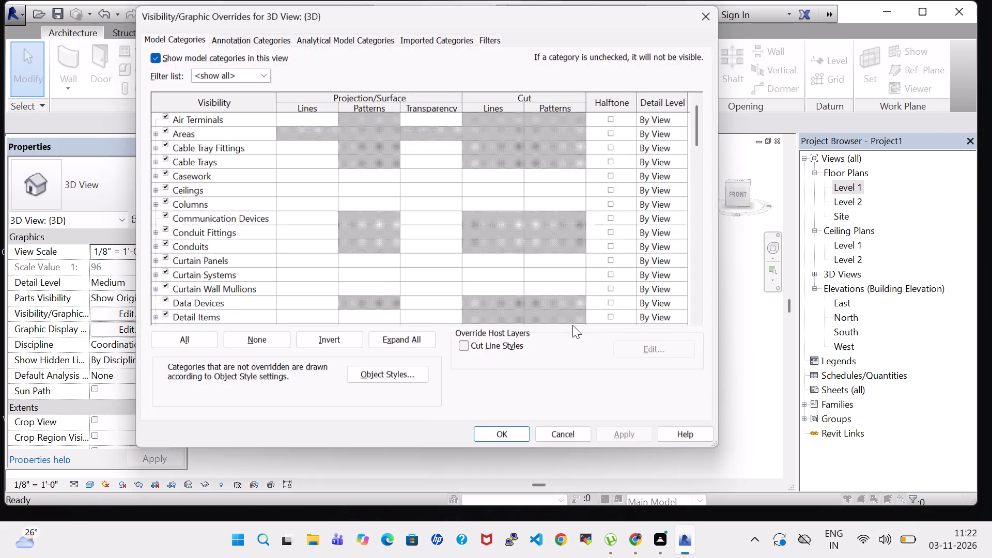
key(r)
scroll(344, 205, down, 5)
scroll(206, 221, down, 2)
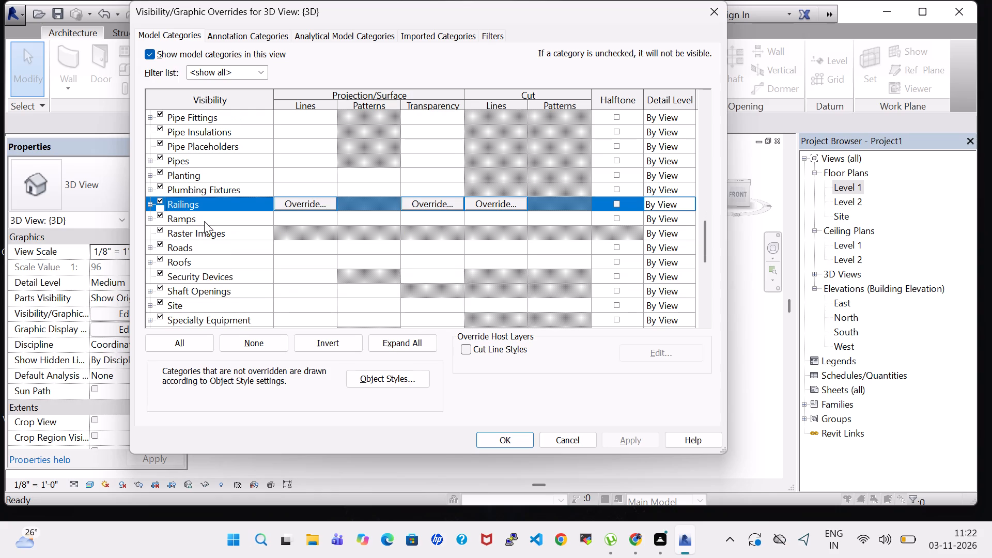
click(160, 257)
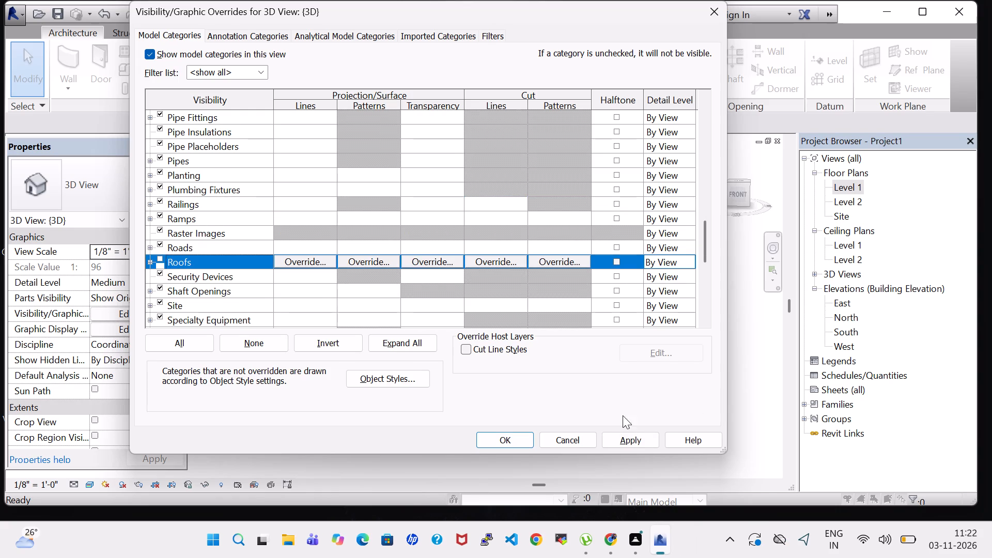
click(634, 447)
click(502, 437)
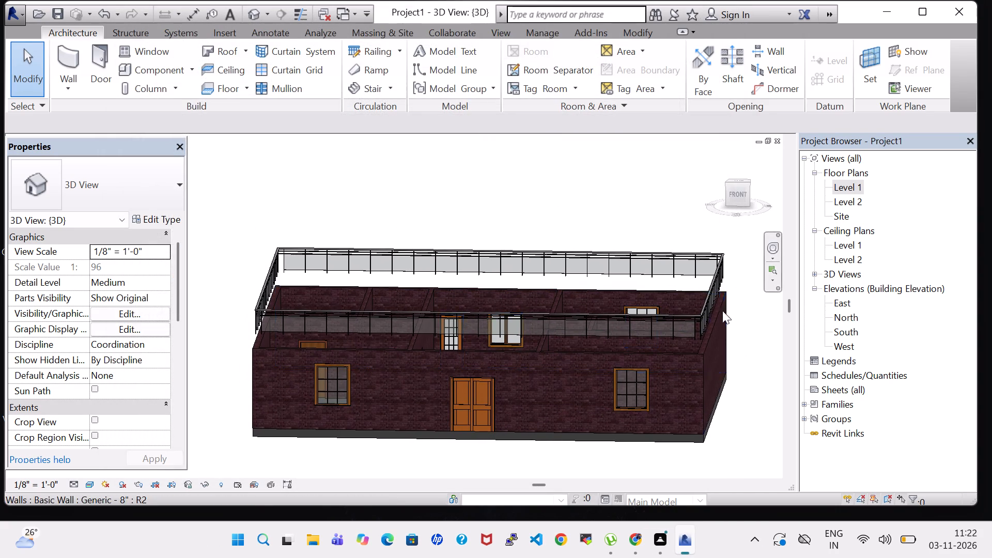
Examine the interior room layout from above in the 3D view.
shift+middle_drag(626, 198, 638, 372)
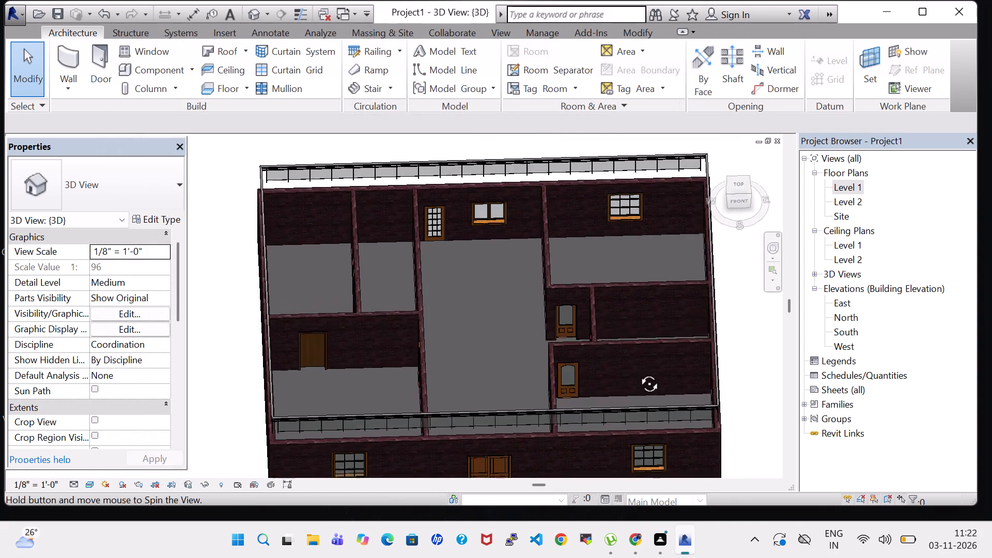
shift+middle_drag(638, 372, 638, 375)
shift+middle_drag(742, 297, 738, 338)
scroll(738, 349, down, 2)
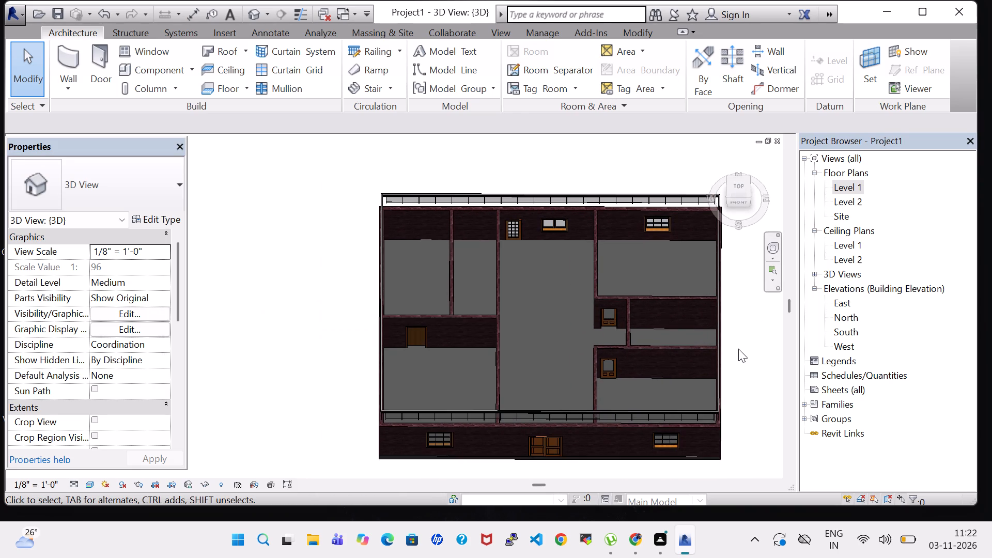
shift+middle_drag(737, 326, 739, 359)
middle_drag(739, 349, 656, 339)
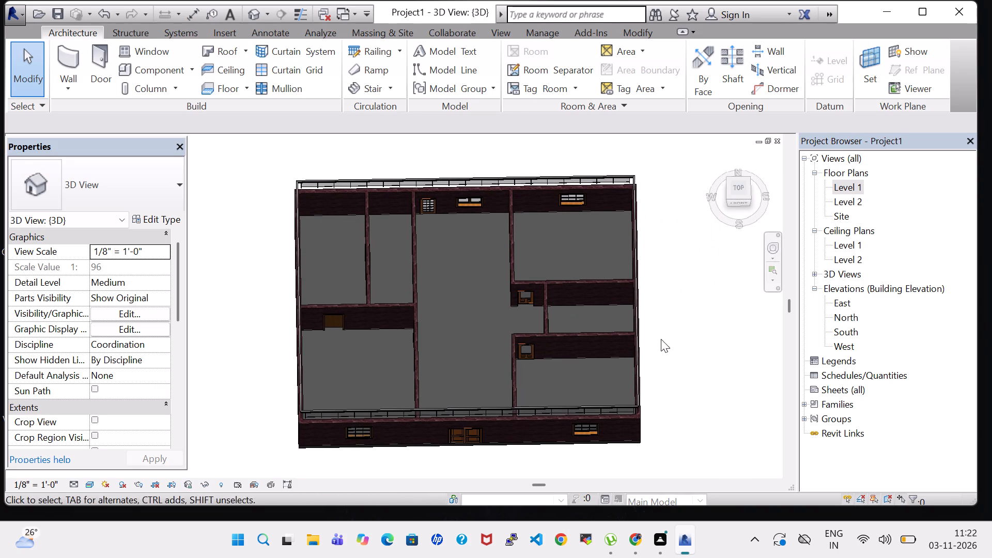
Open the Level 1 floor plan.
double_click(860, 185)
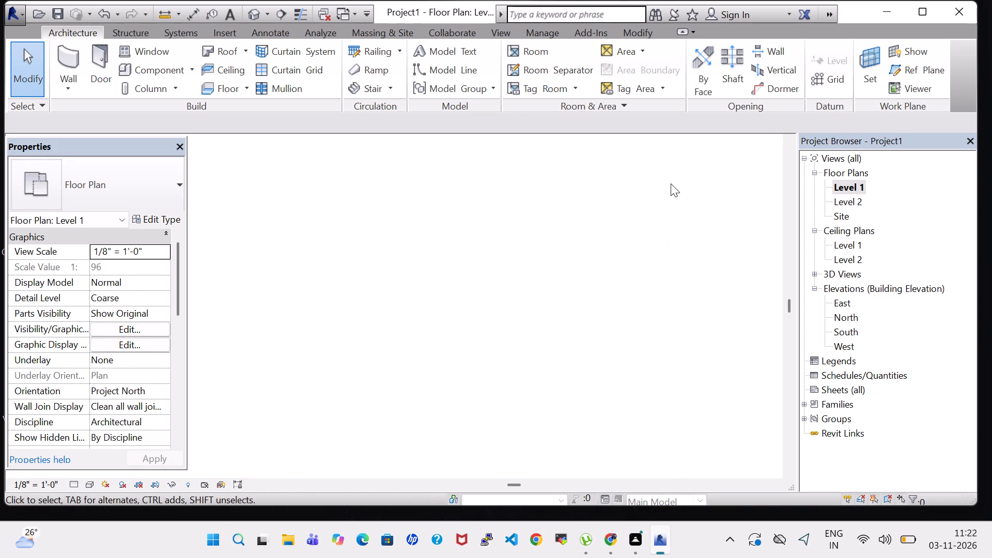
middle_click(713, 296)
middle_click(711, 288)
middle_drag(710, 285, 707, 276)
Load the Bed-Box family from the Beds folder of the US Imperial furniture library for component placement.
click(133, 67)
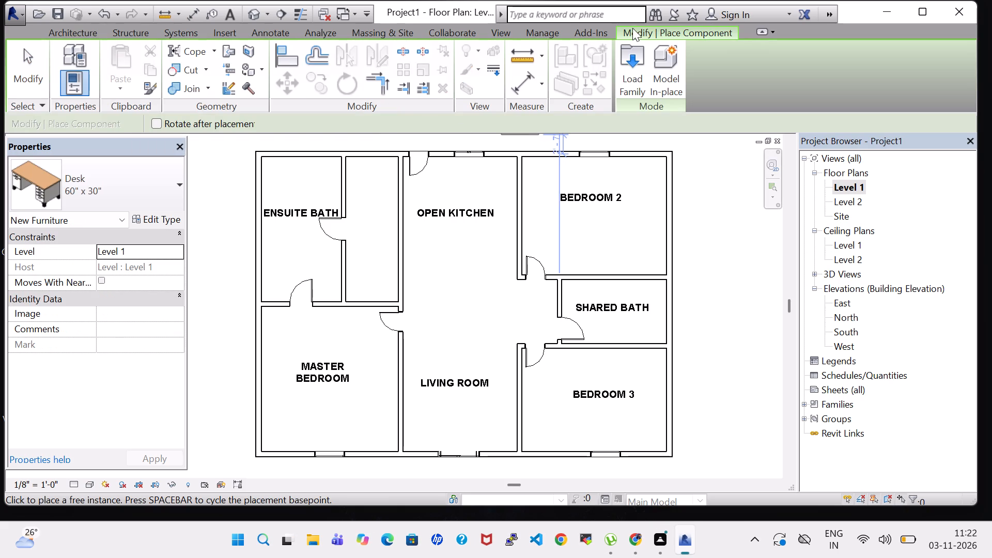
click(634, 59)
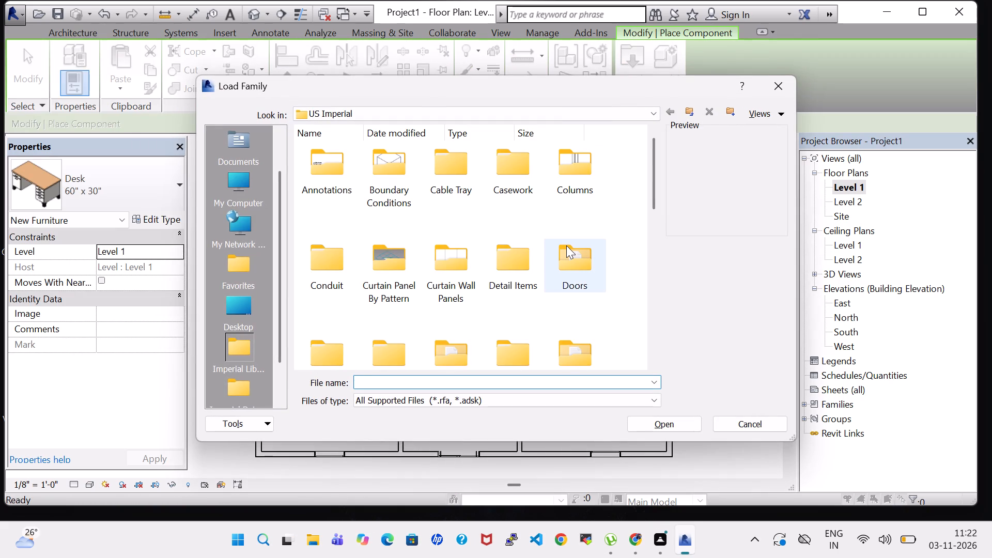
scroll(600, 251, down, 1)
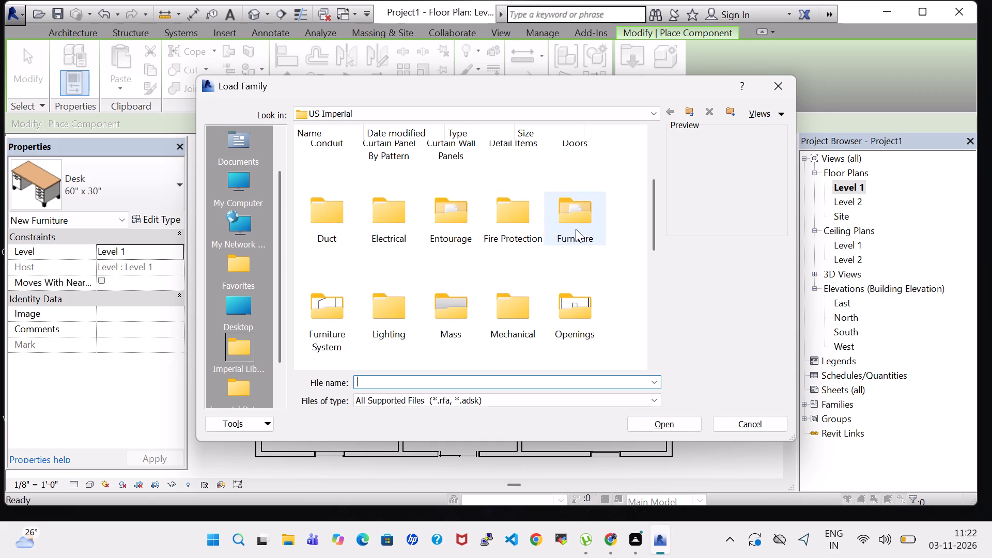
double_click(576, 229)
double_click(322, 160)
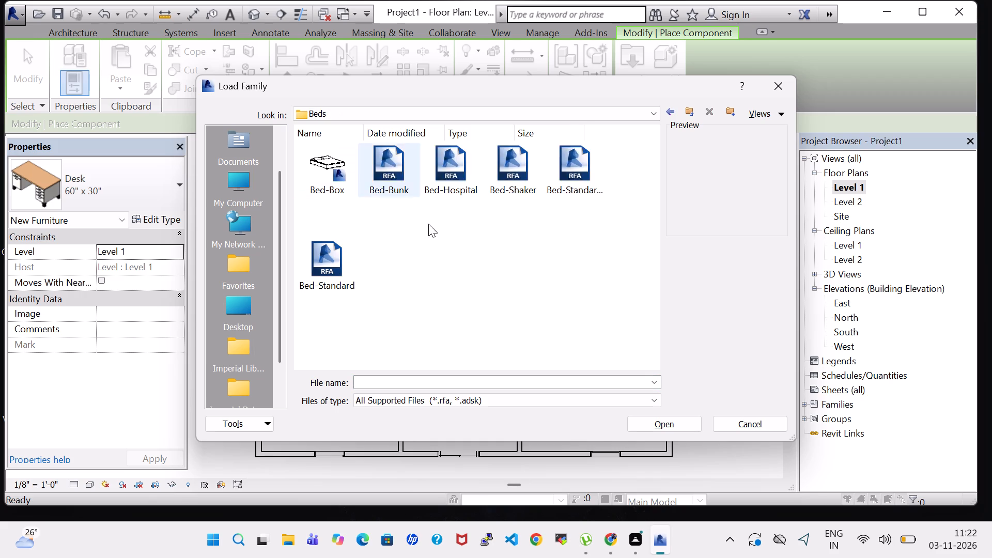
click(325, 176)
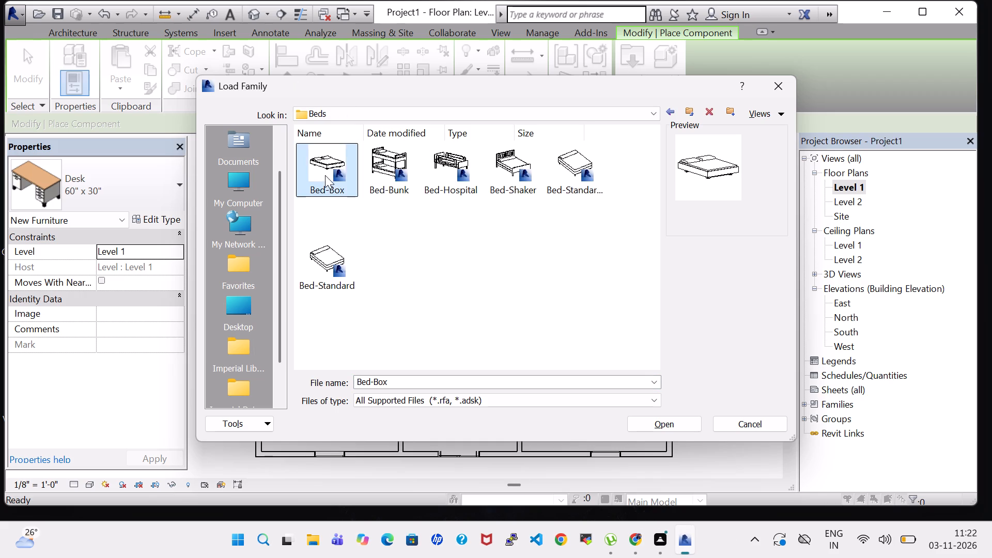
click(673, 427)
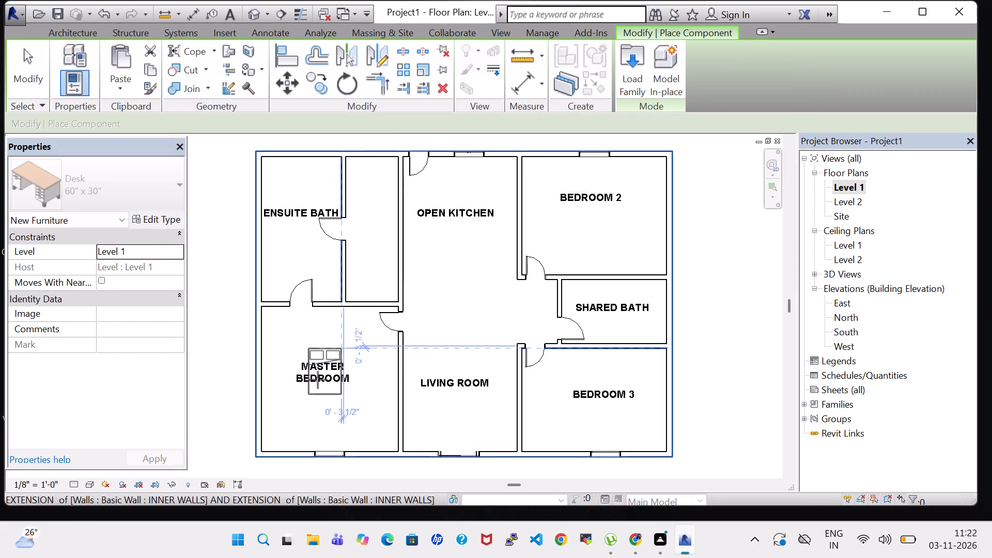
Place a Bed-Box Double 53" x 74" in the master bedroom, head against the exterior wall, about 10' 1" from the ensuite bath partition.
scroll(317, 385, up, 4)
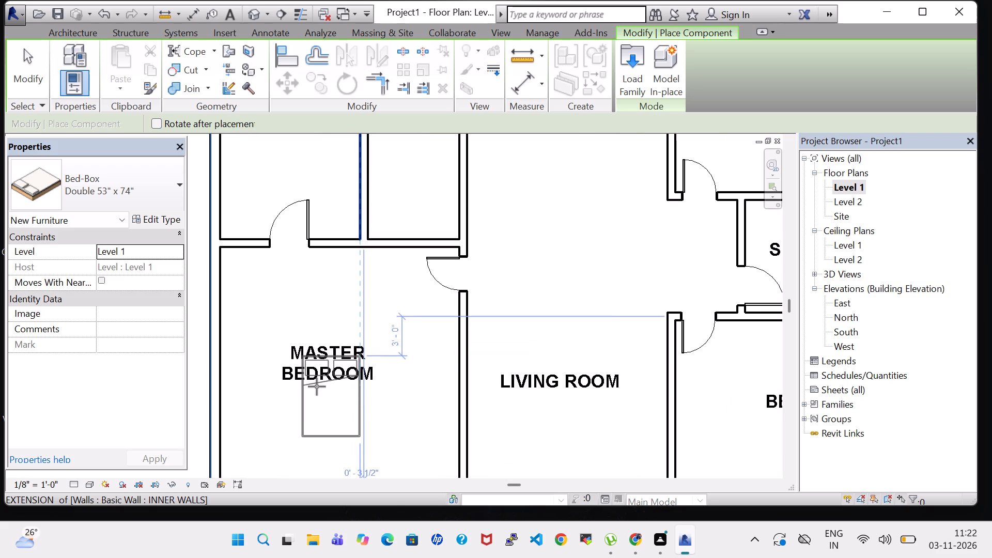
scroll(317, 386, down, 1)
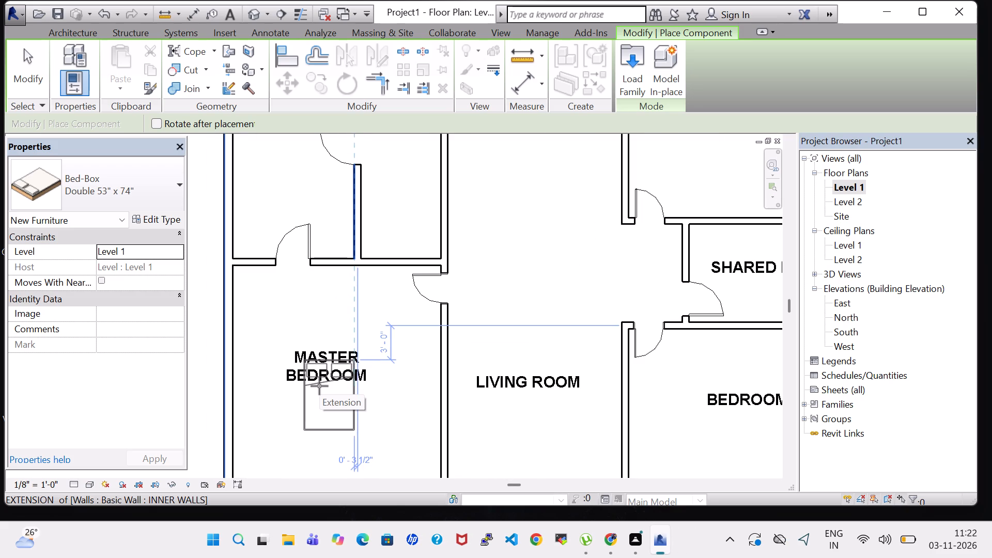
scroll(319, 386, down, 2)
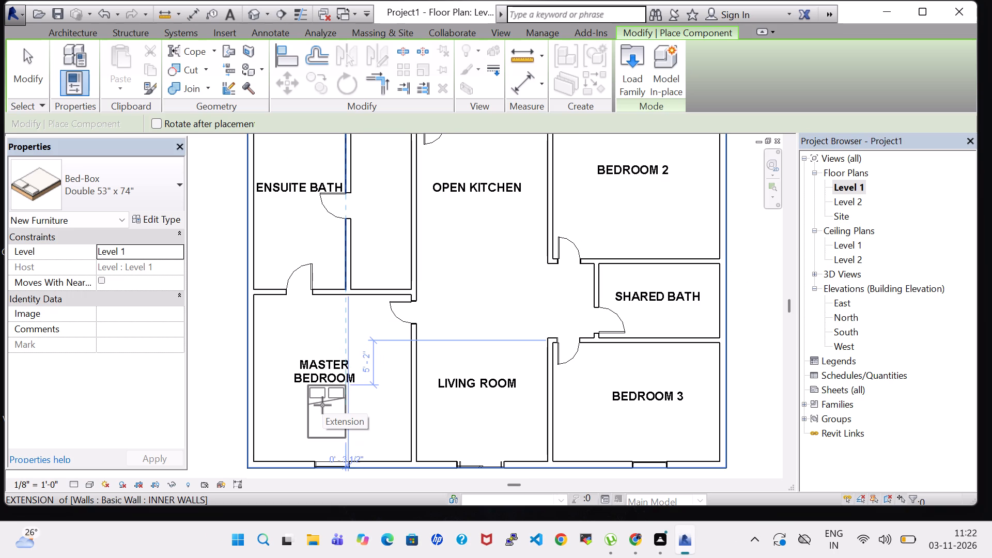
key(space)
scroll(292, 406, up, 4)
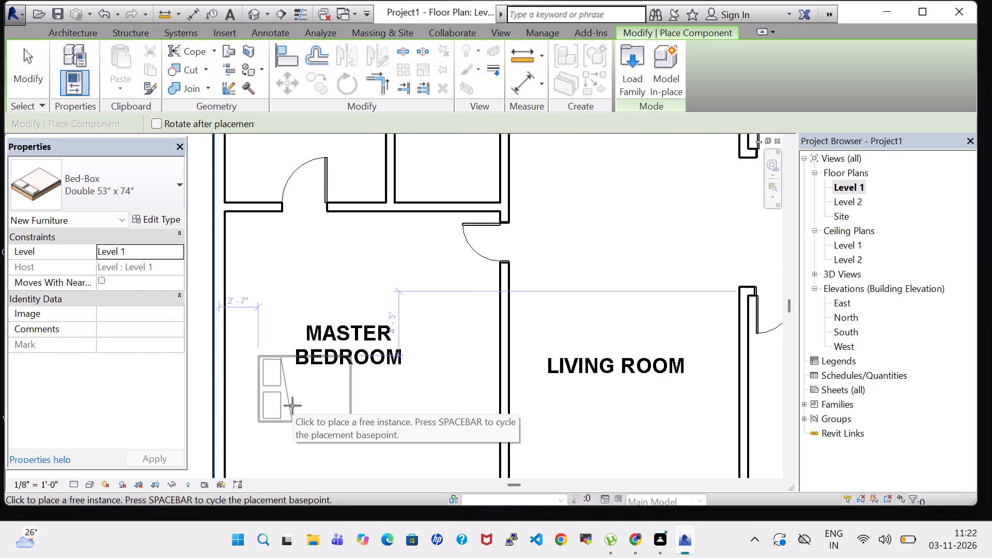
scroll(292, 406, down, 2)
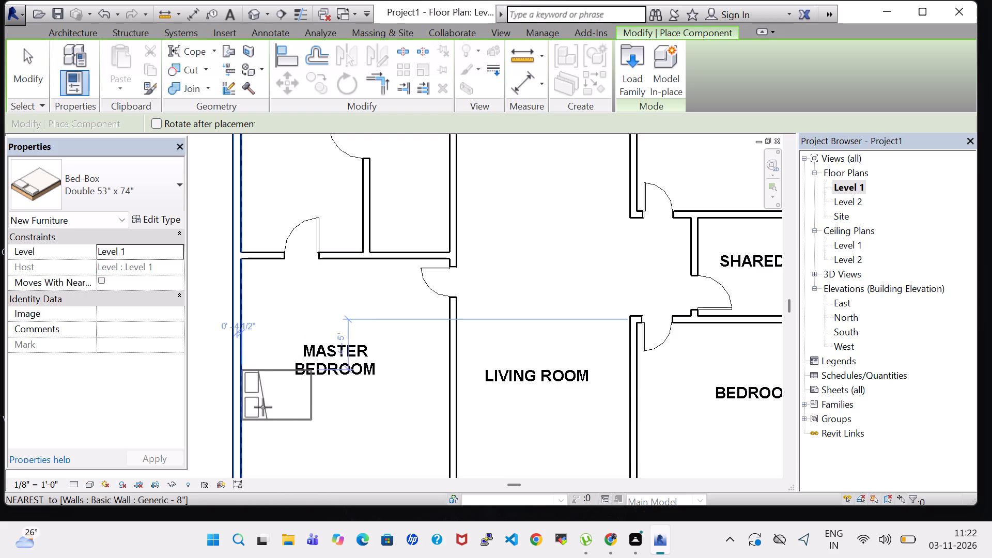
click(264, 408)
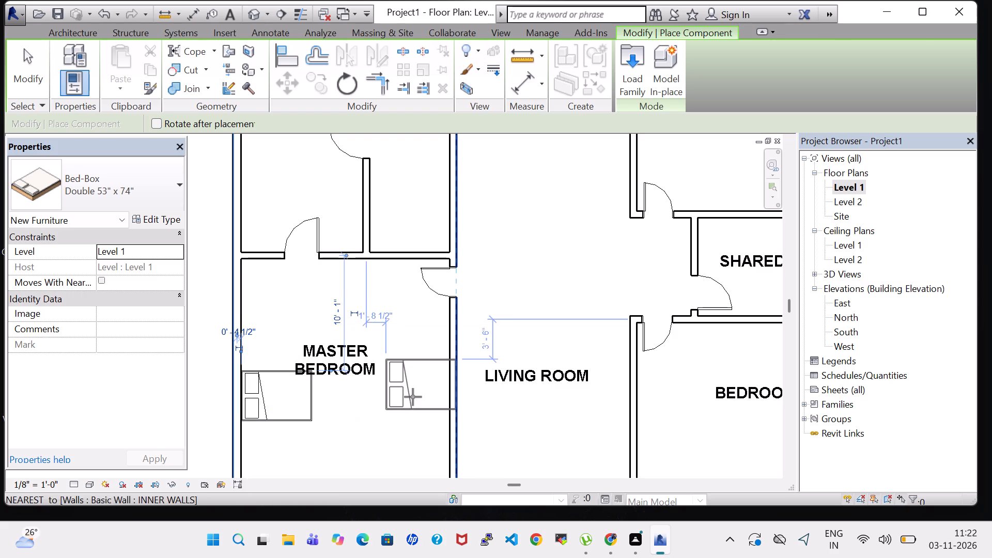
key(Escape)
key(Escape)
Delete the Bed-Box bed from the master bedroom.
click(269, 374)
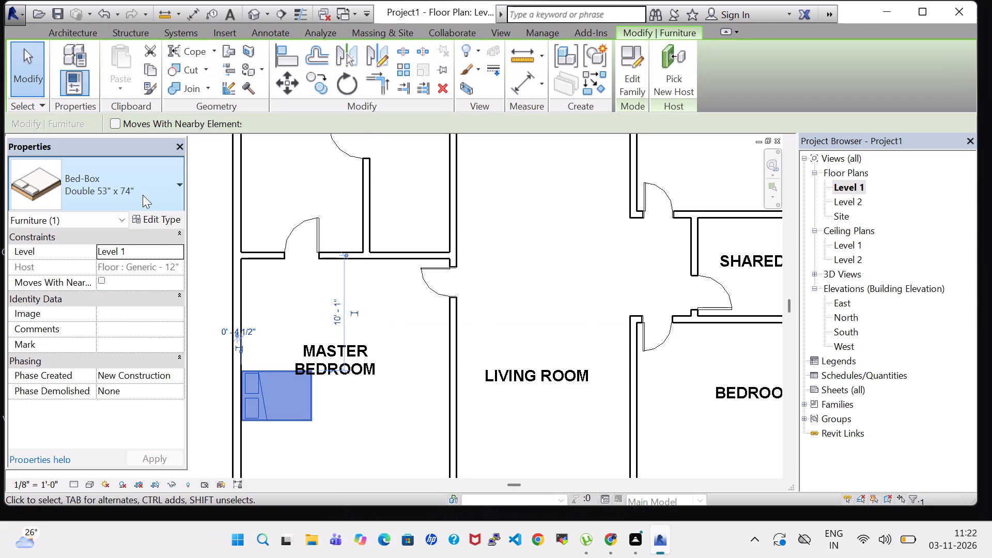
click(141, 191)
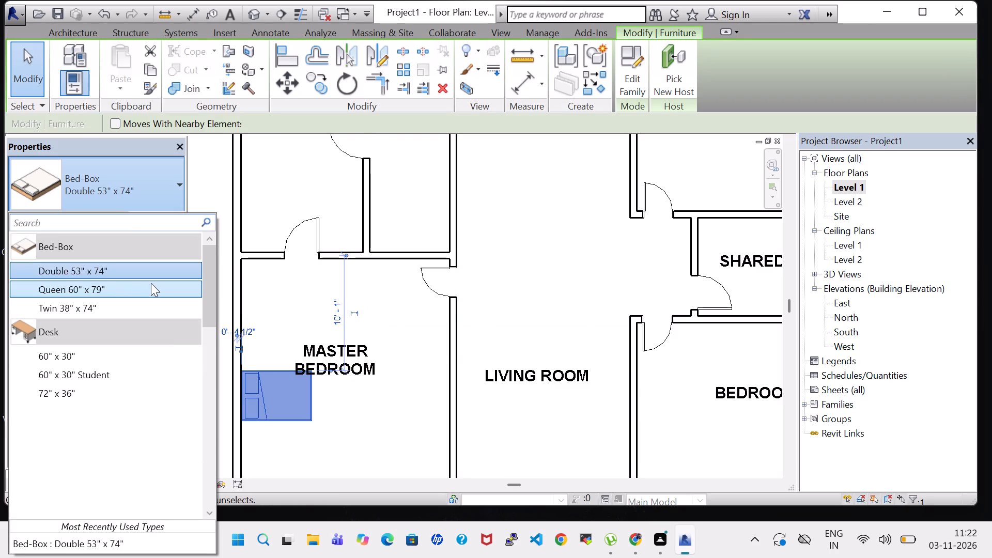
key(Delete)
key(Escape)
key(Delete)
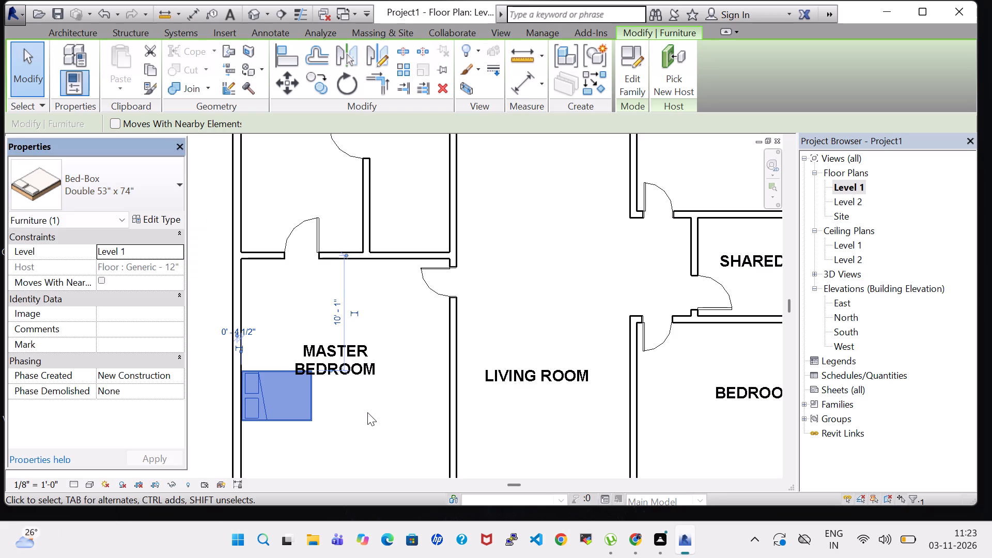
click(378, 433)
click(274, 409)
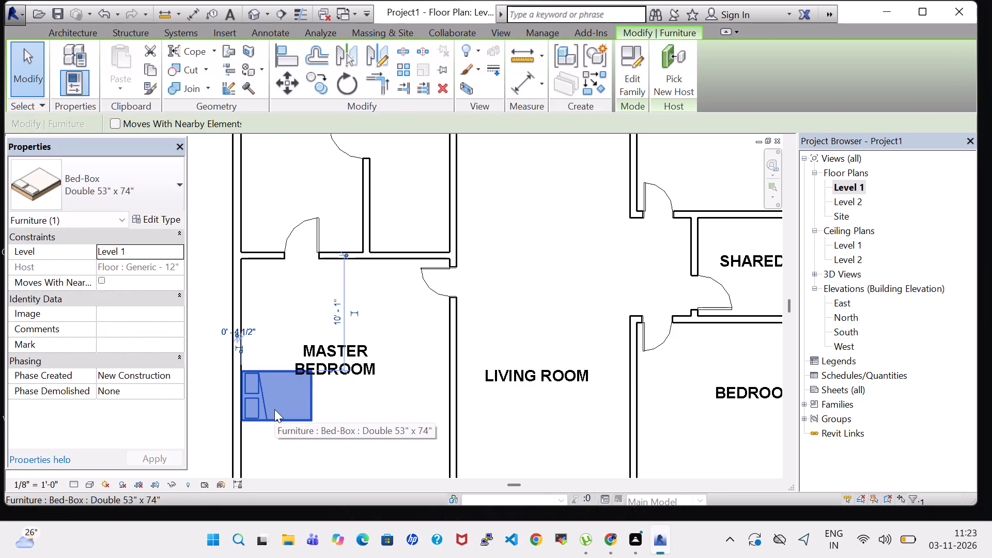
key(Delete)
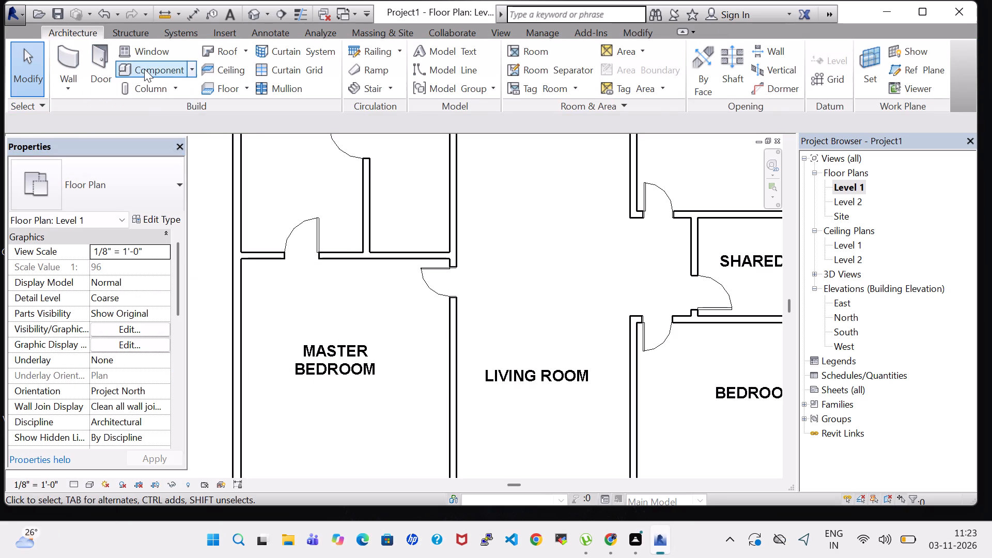
Load the Bed-Standard.0001 family from the Beds folder of the US Imperial furniture library for component placement.
click(146, 69)
click(627, 68)
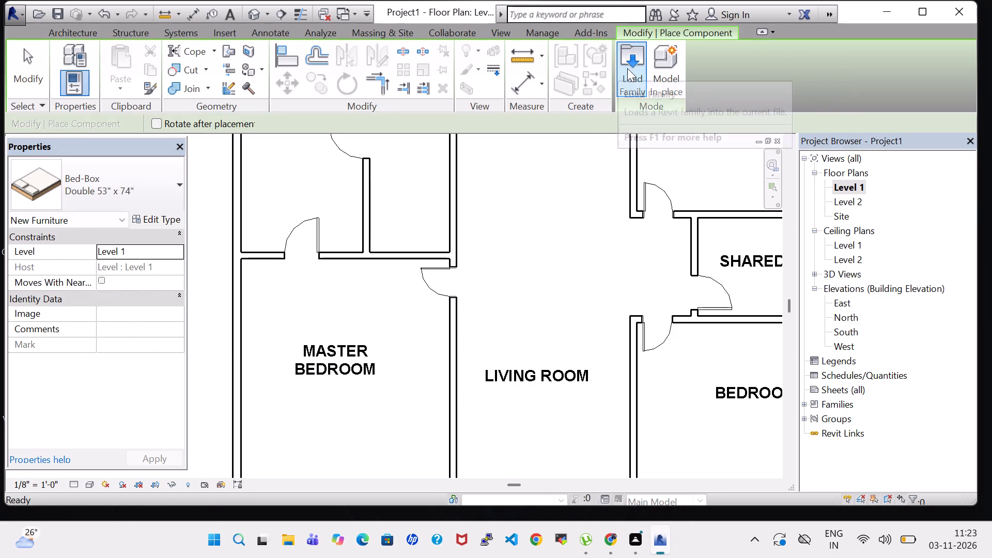
scroll(633, 259, down, 1)
double_click(571, 216)
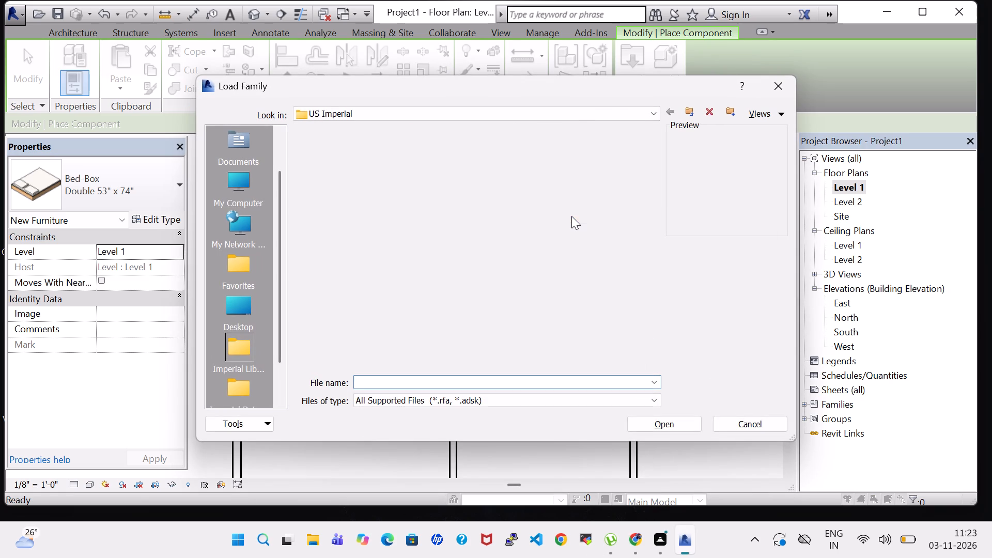
double_click(340, 175)
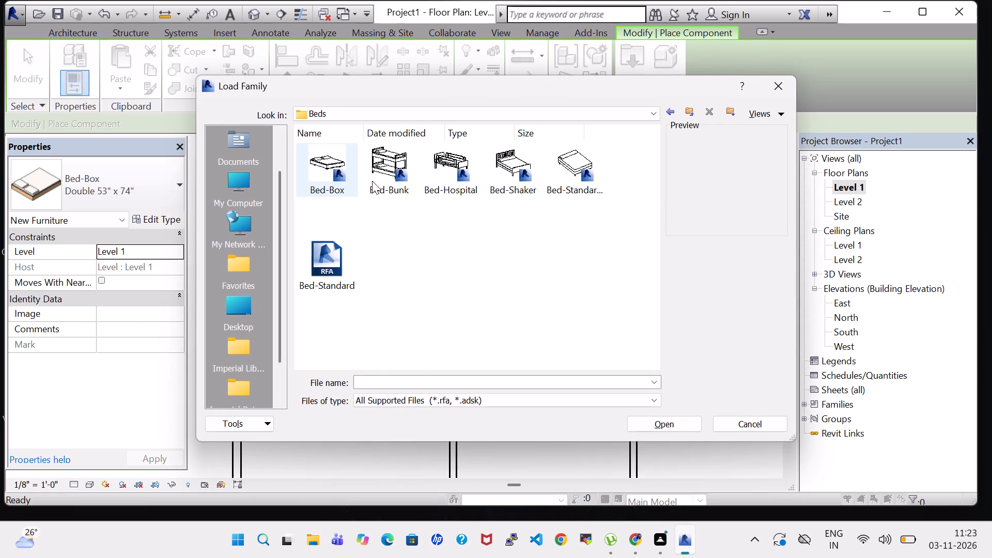
click(595, 176)
click(672, 424)
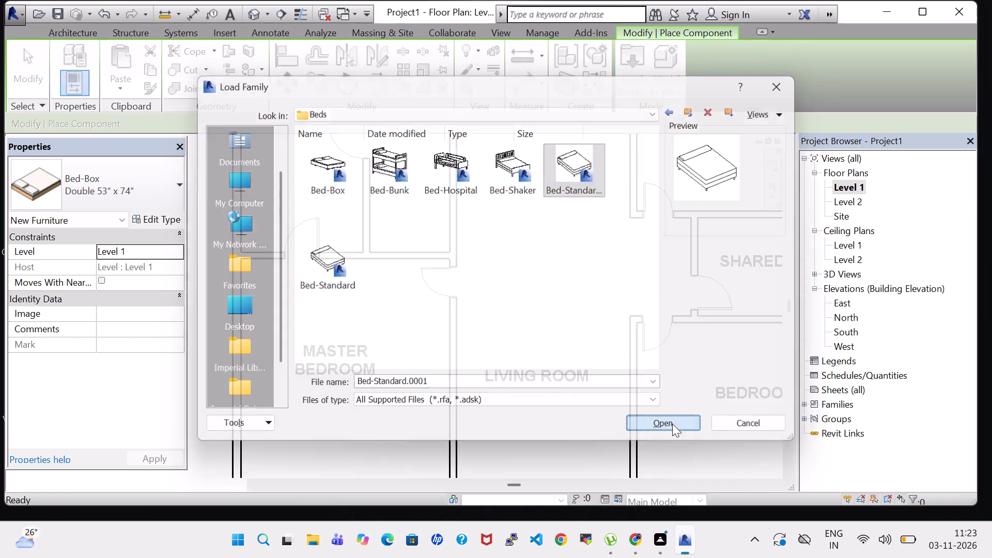
Place a Bed-Standard.0001 King 78" x 80" in the master bedroom, head against the exterior wall, about 11' 4" from the ensuite bath partition.
click(129, 183)
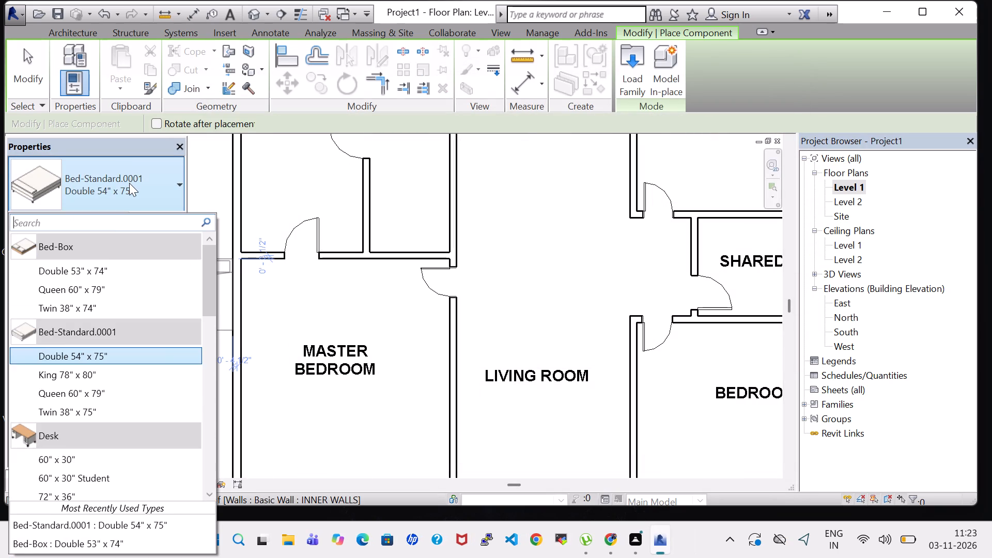
scroll(104, 299, up, 3)
scroll(111, 289, down, 1)
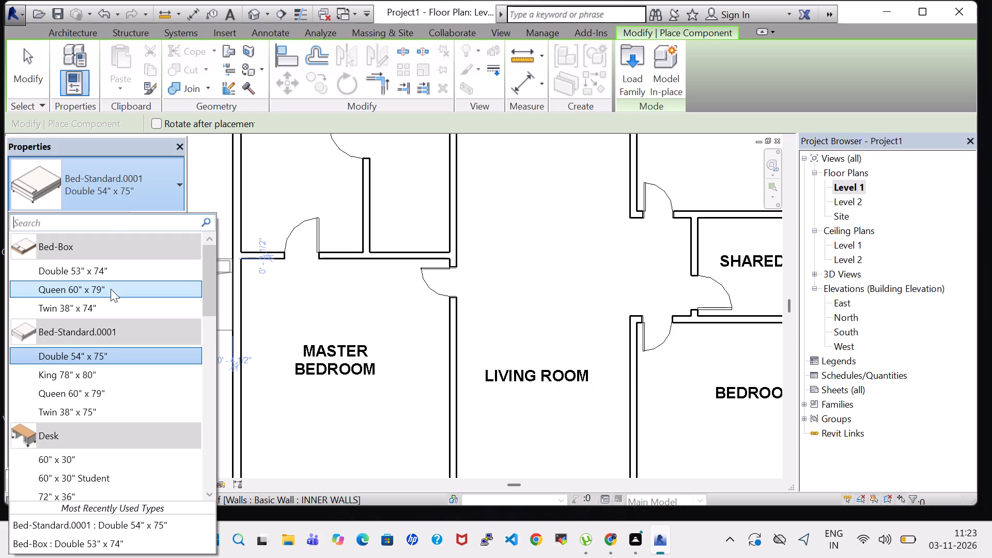
scroll(111, 289, down, 2)
scroll(108, 289, up, 1)
click(83, 298)
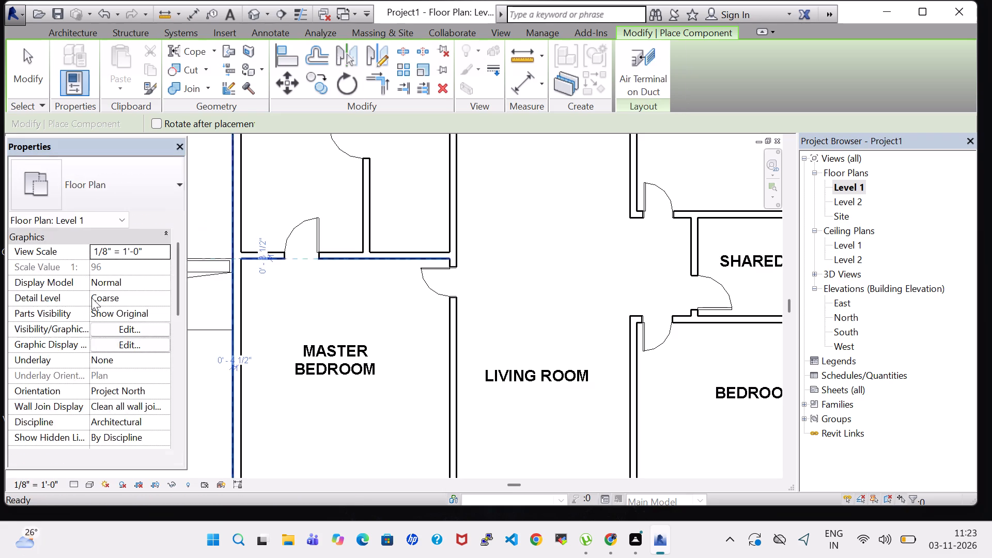
key(space)
key(space)
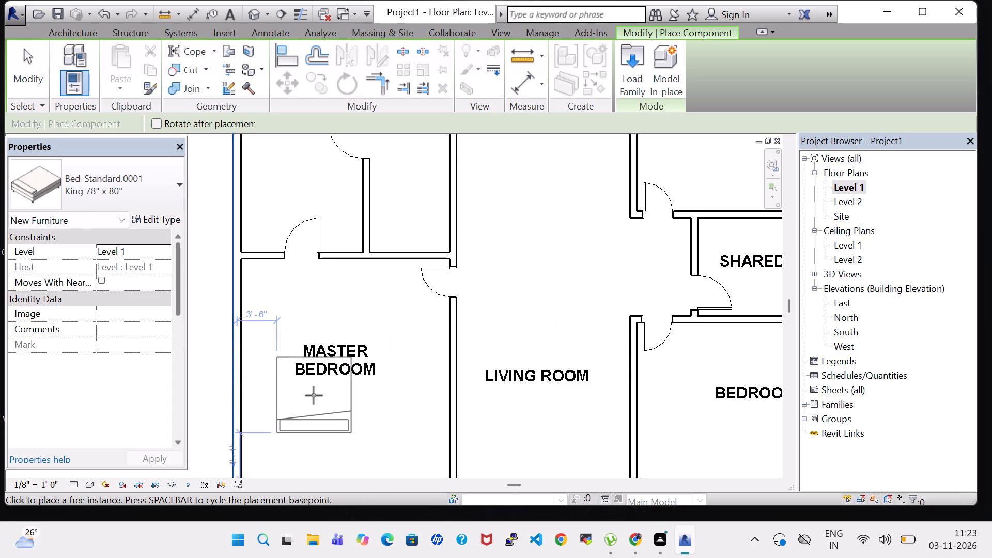
key(space)
key(space)
key(space)
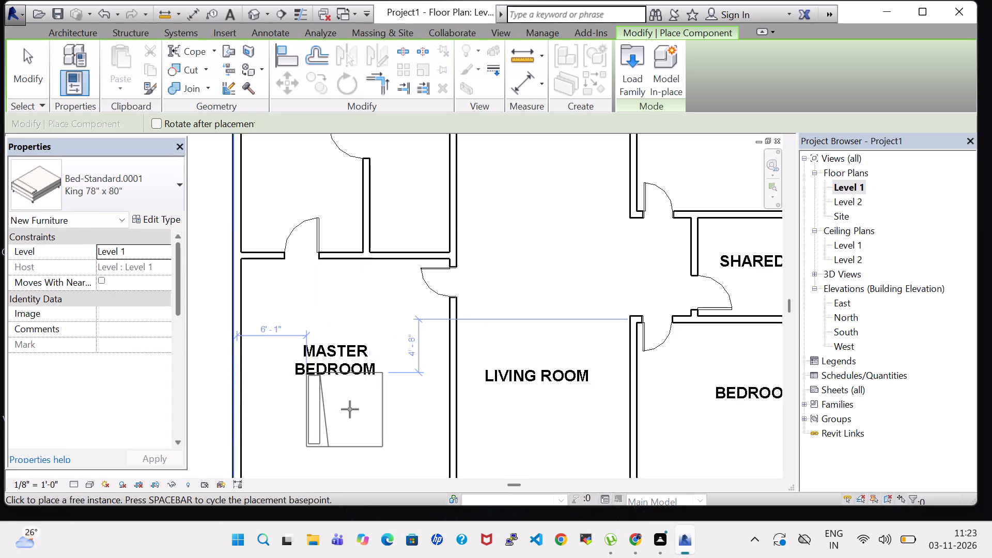
middle_click(350, 409)
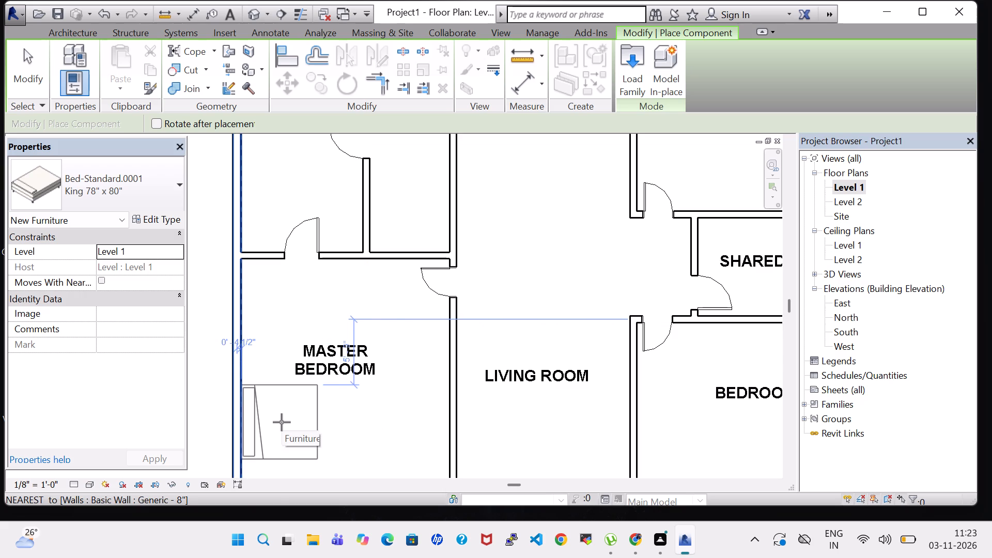
click(282, 422)
scroll(330, 388, down, 4)
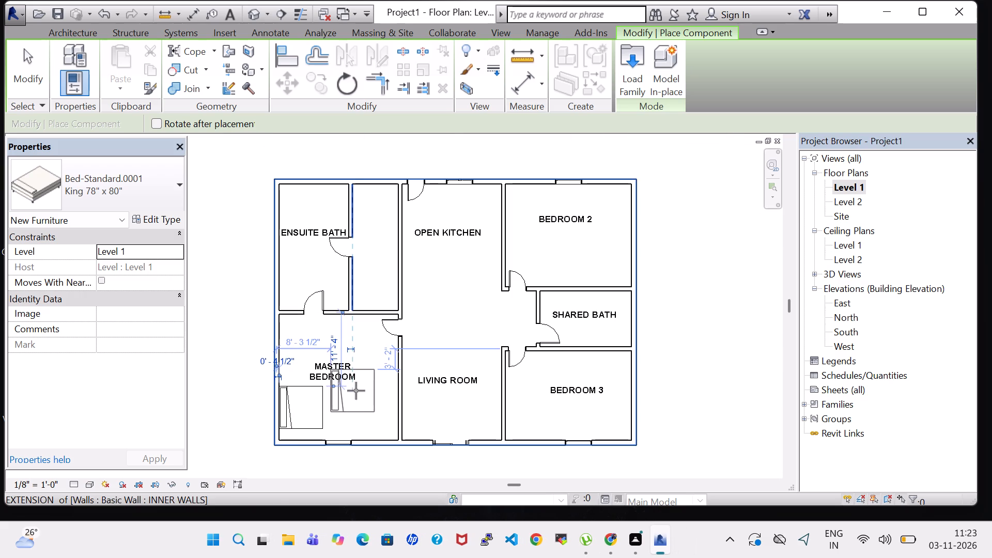
key(Escape)
key(Escape)
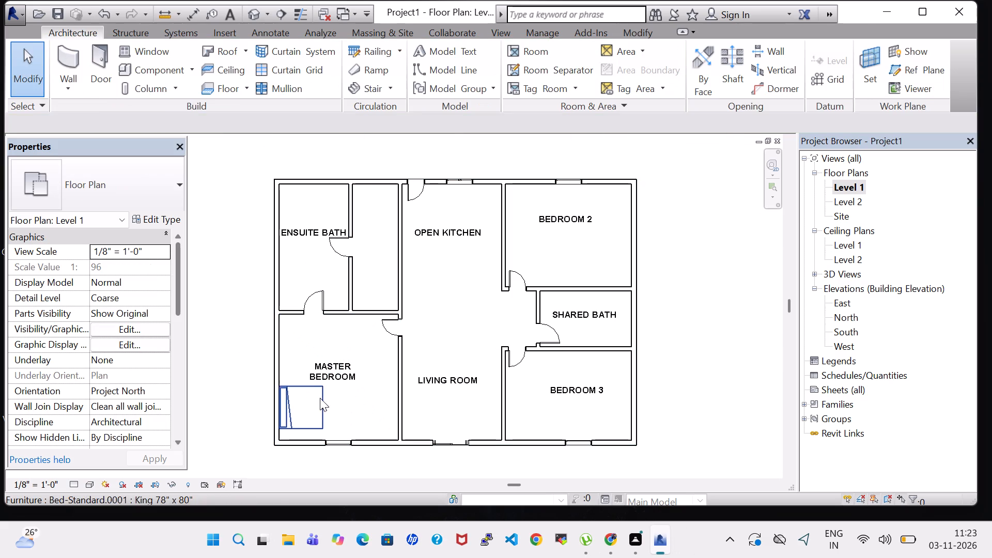
Nudge the king bed along the exterior wall to about 8' 4" from the ensuite bath partition, keeping its head against the wall.
scroll(333, 398, up, 3)
middle_drag(366, 397, 439, 345)
click(349, 334)
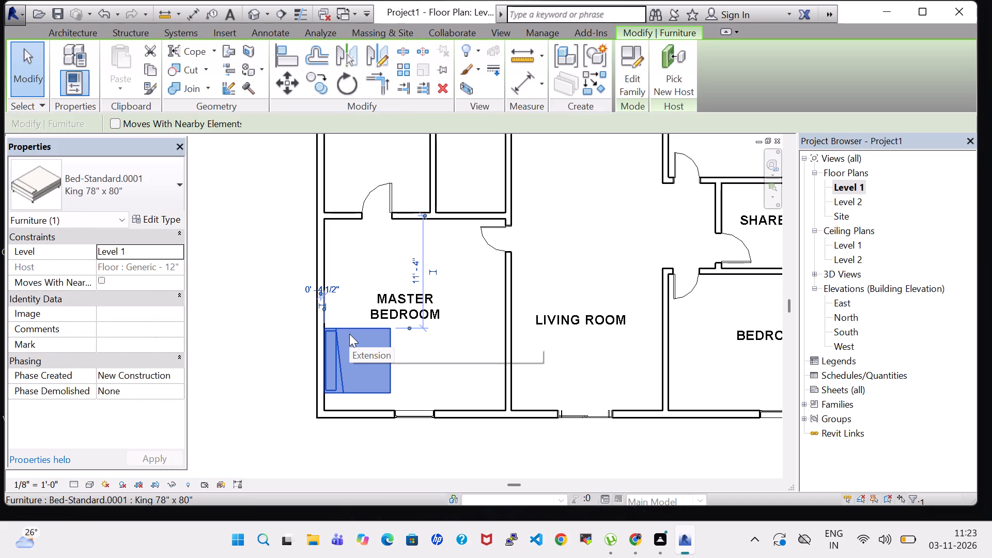
key(Up)
key(Up)
key(Up)
key(Up)
key(Up)
key(Up)
key(Up)
key(Up)
key(Up)
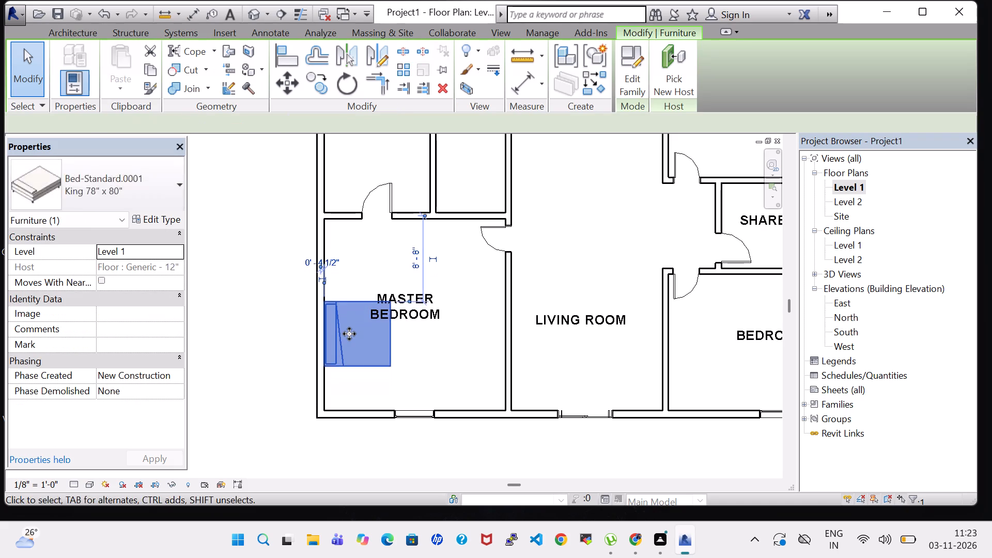
key(Up)
key(Up)
key(Up)
key(Up)
key(Up)
key(Right)
key(Left)
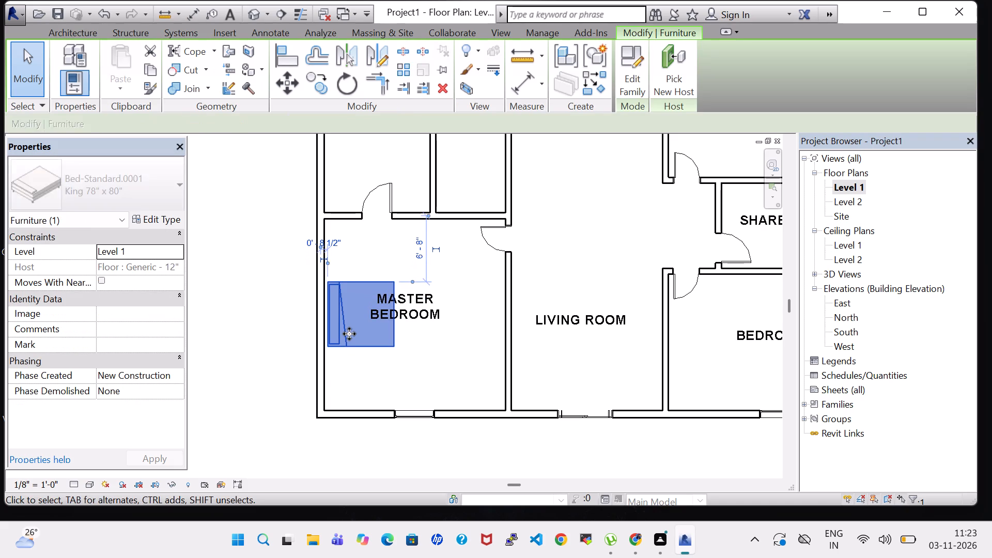
key(Up)
key(Down)
key(Down)
key(Down)
key(Down)
key(Down)
key(Down)
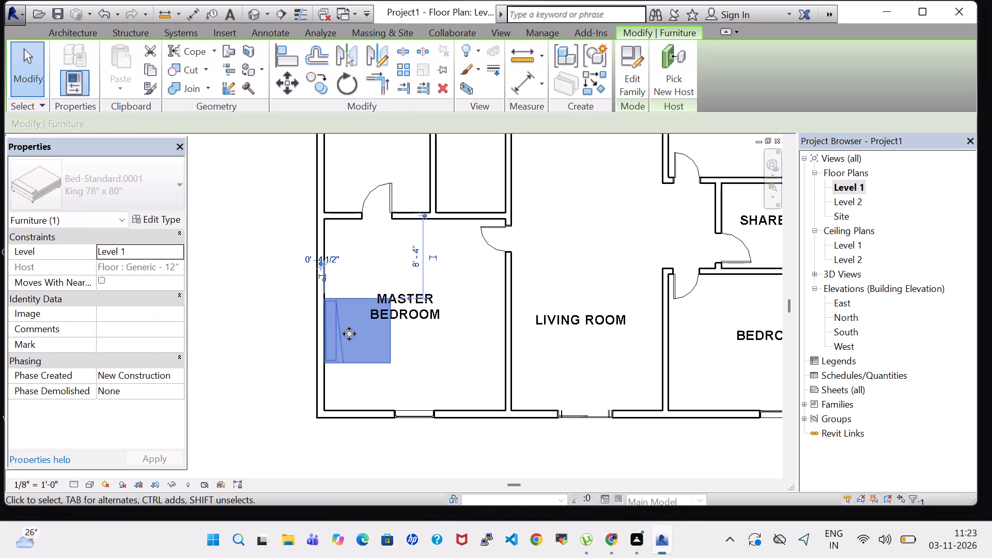
click(244, 293)
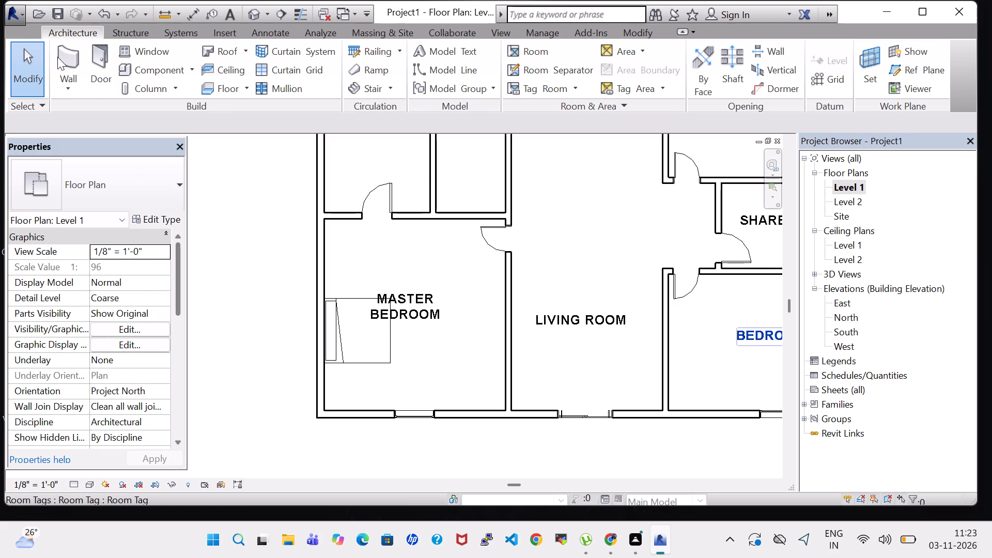
Load the Table-Night Stand family from the Tables folder of the US Imperial furniture library for component placement.
click(131, 71)
click(641, 83)
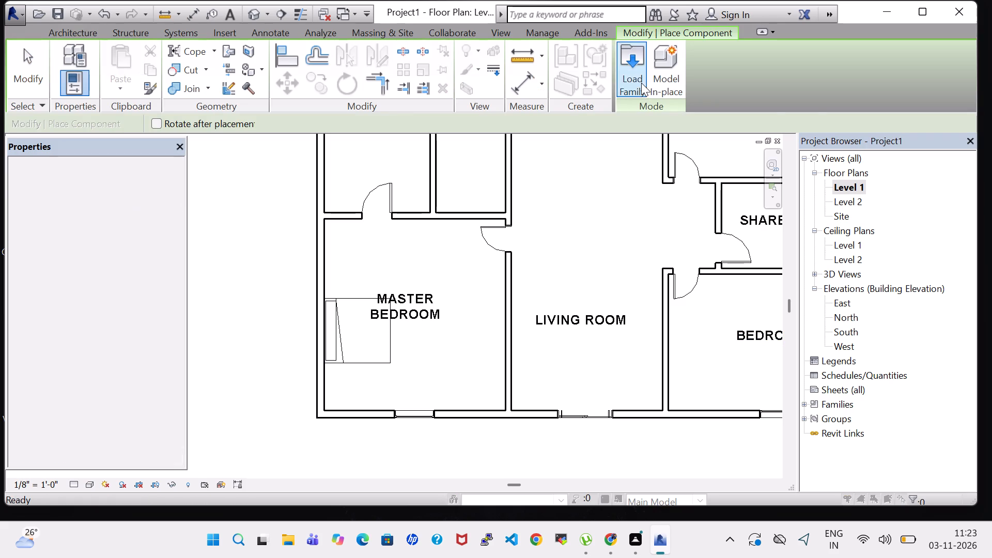
scroll(584, 273, down, 1)
click(571, 207)
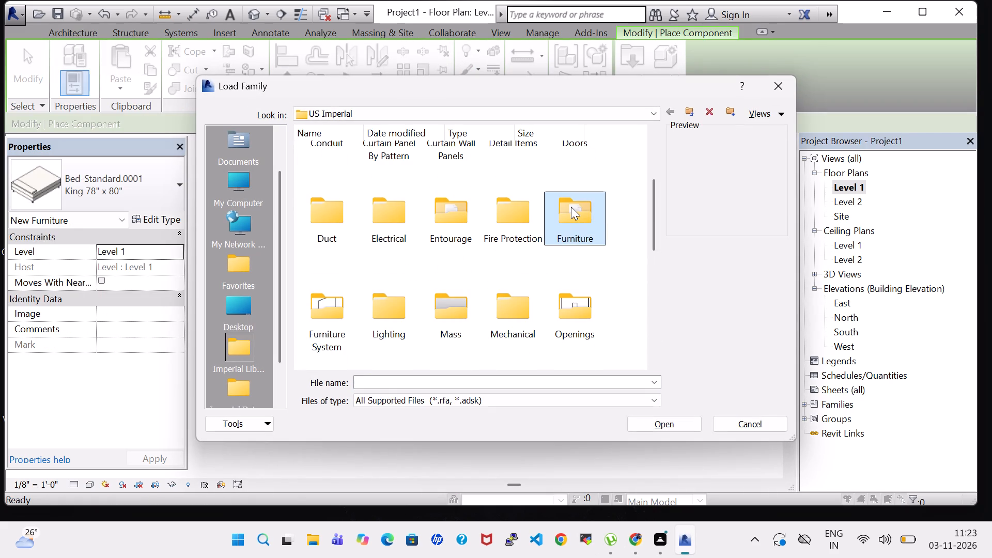
triple_click(574, 213)
click(574, 213)
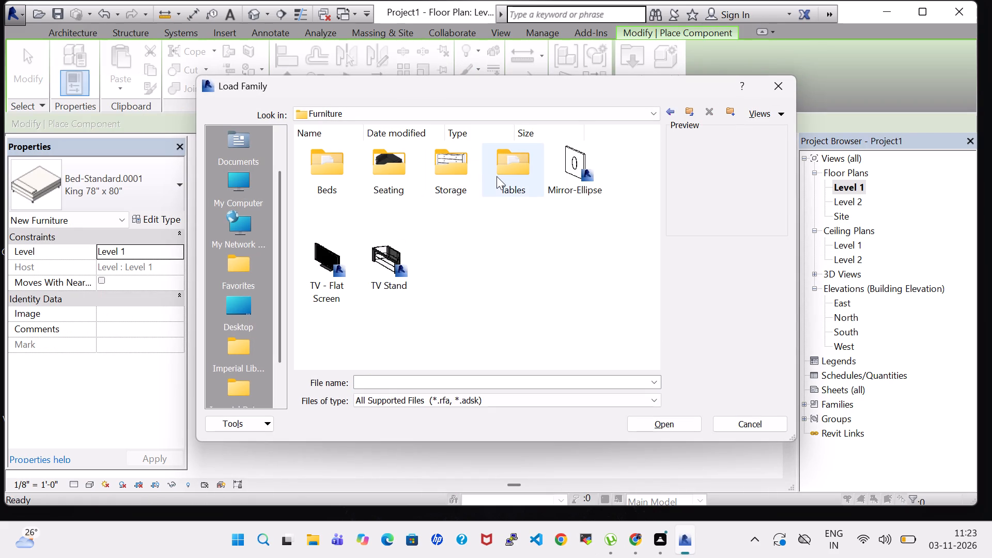
click(497, 176)
double_click(507, 173)
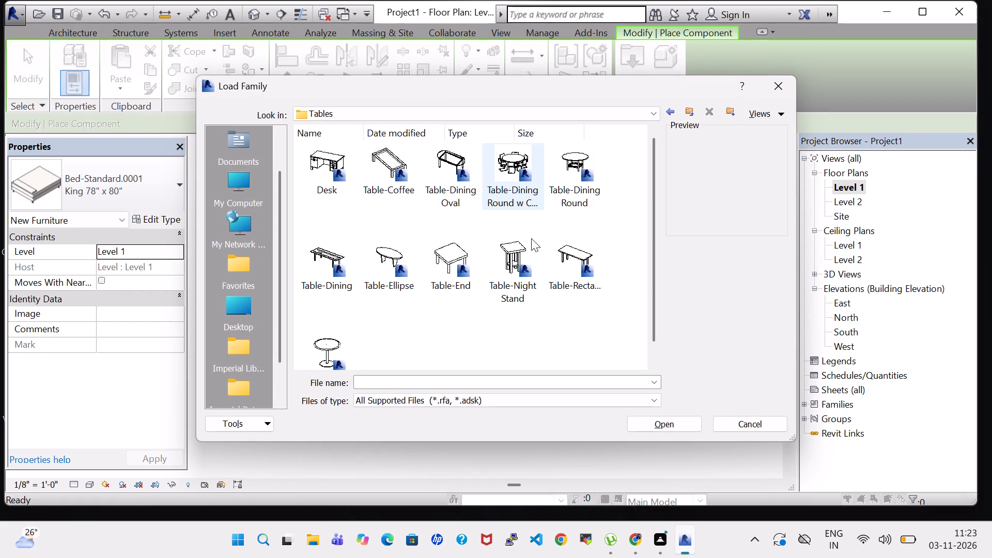
click(514, 247)
click(672, 425)
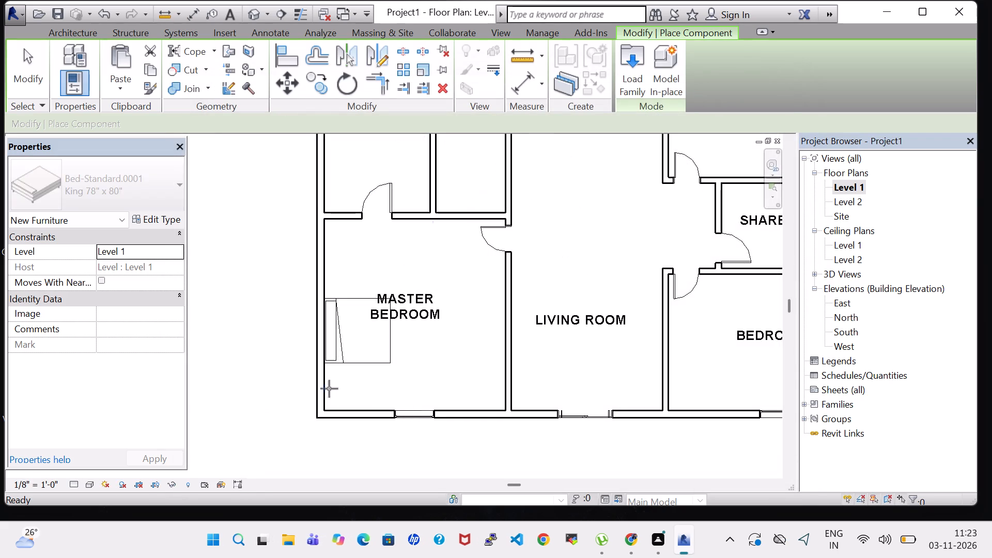
Place two 24" x 24" x 30" night stands against the exterior wall, one on each side of the master bedroom bed.
scroll(339, 383, up, 5)
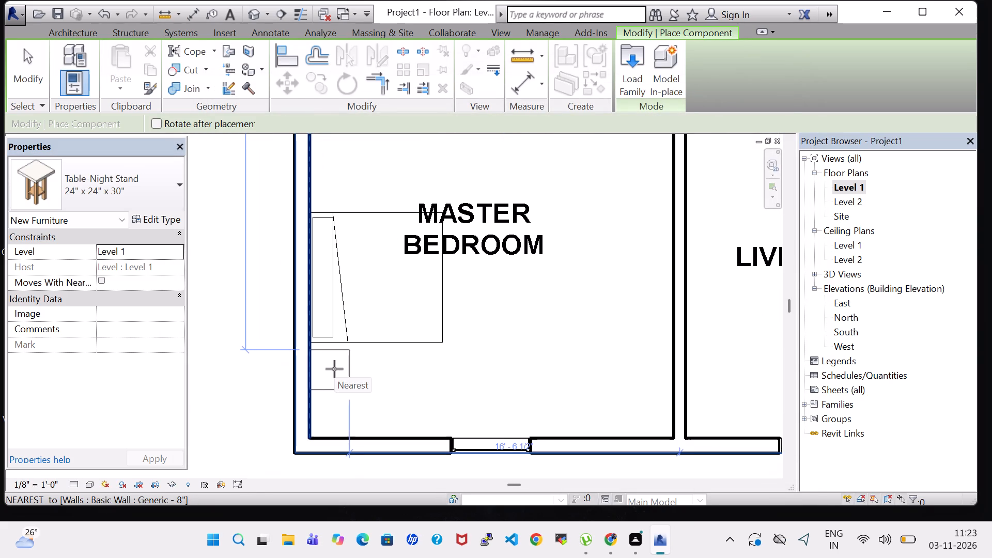
click(334, 369)
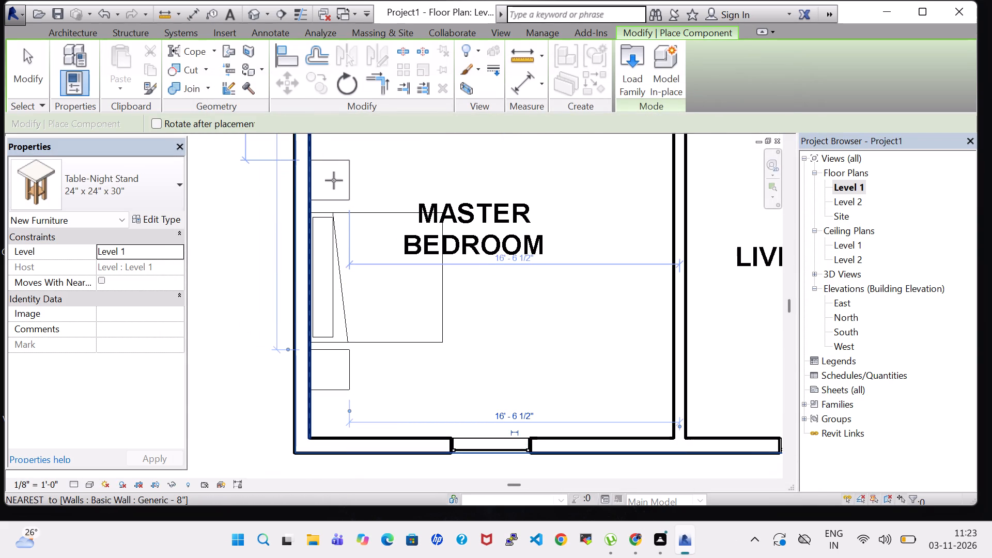
click(334, 180)
key(Escape)
key(Escape)
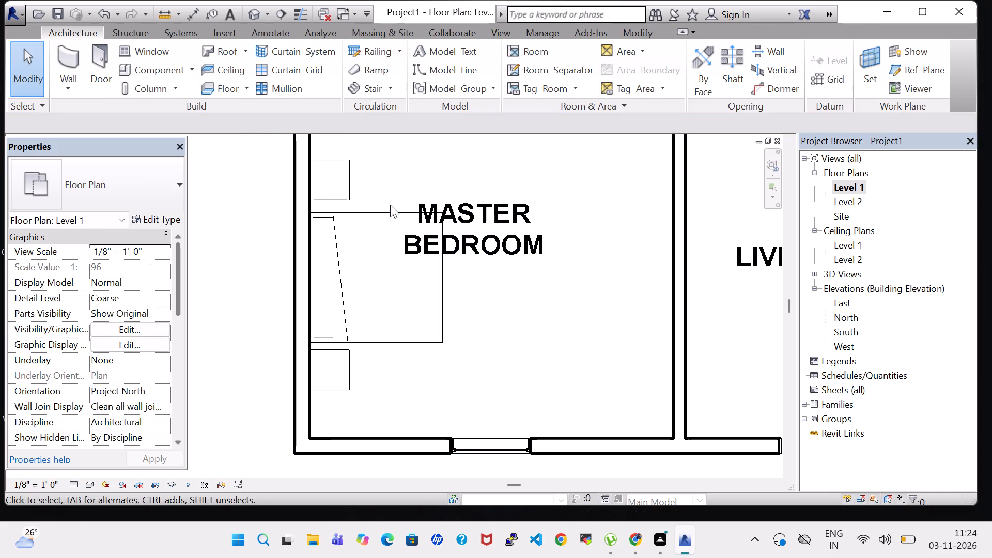
Nudge both night stands closer to the bed and off the exterior wall, about 16' 4 1/2" from the living room partition.
click(330, 192)
key(Right)
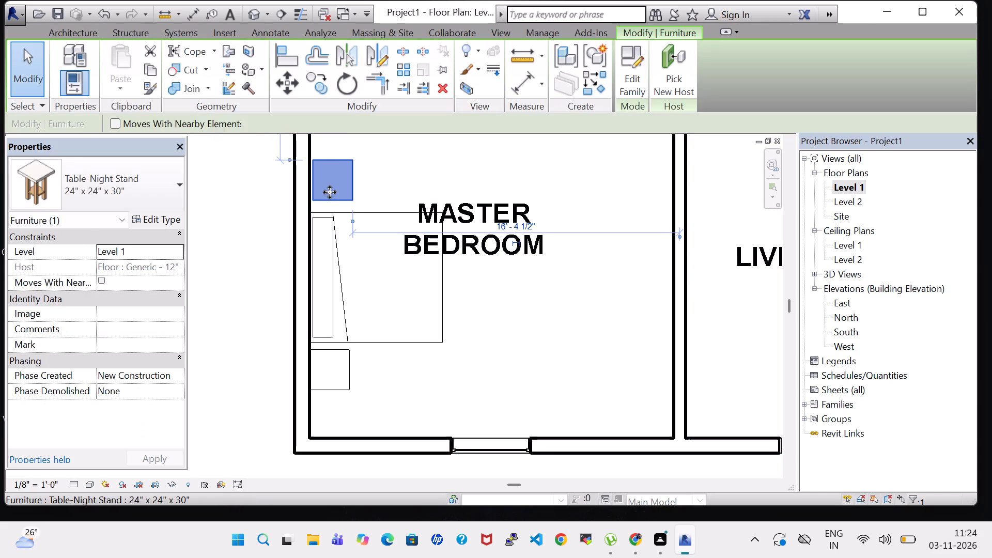
key(Down)
key(Down)
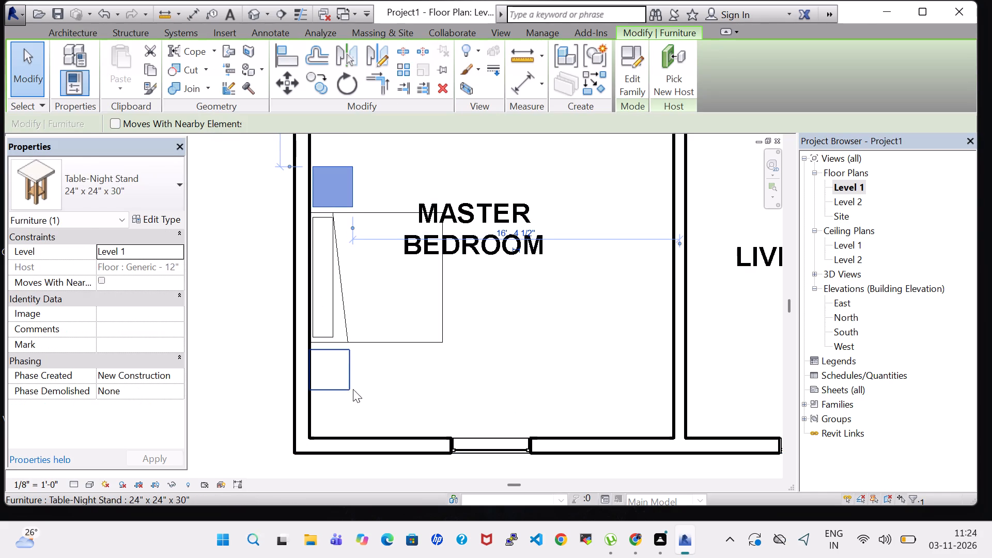
click(342, 386)
key(Right)
key(Up)
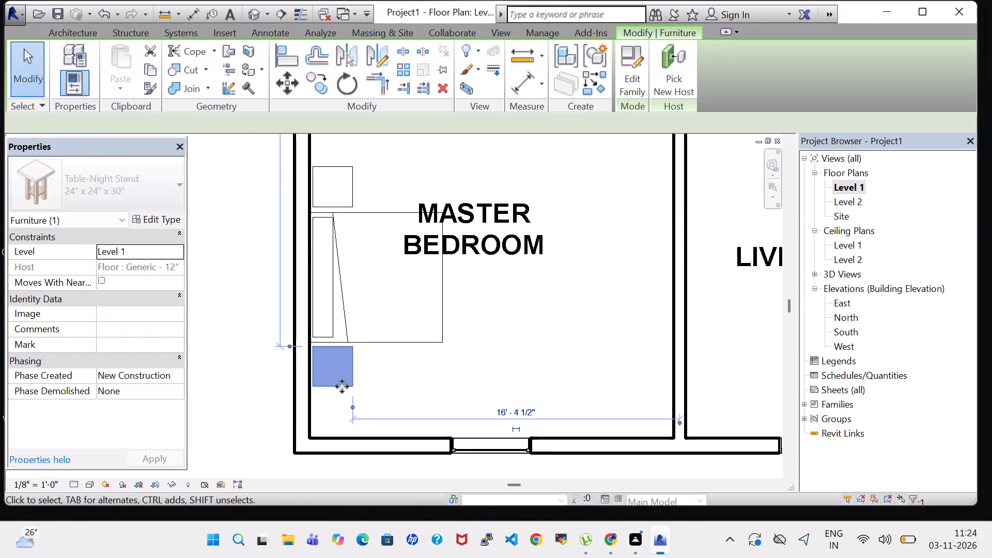
click(247, 271)
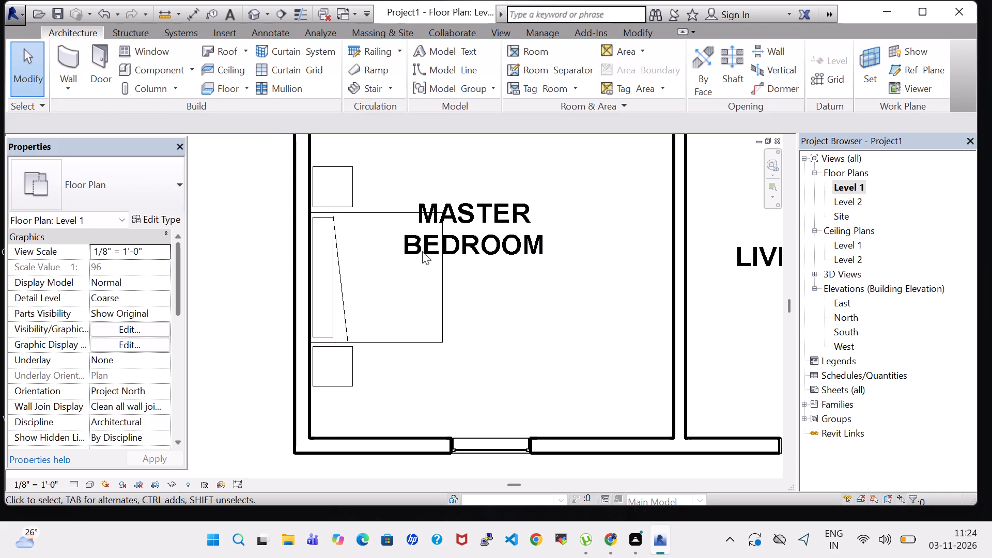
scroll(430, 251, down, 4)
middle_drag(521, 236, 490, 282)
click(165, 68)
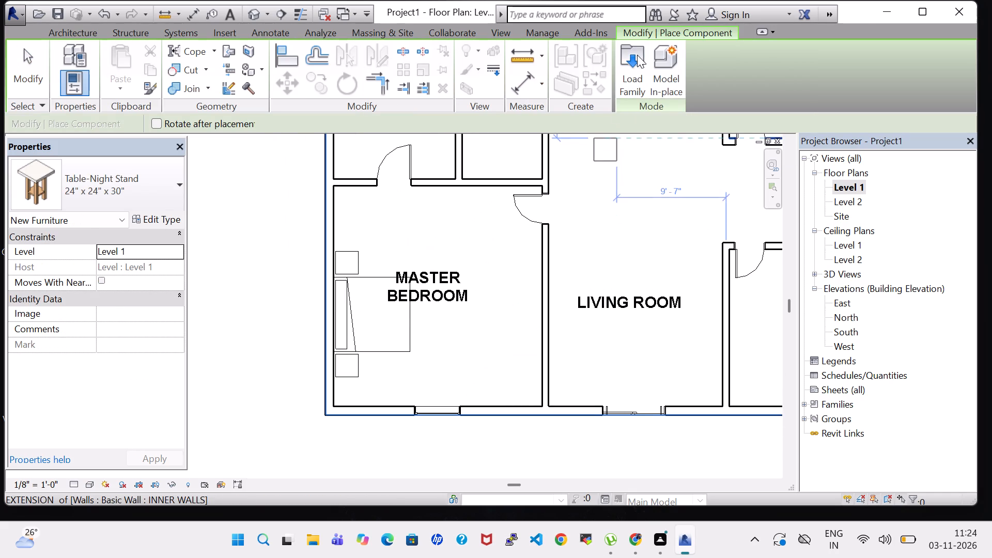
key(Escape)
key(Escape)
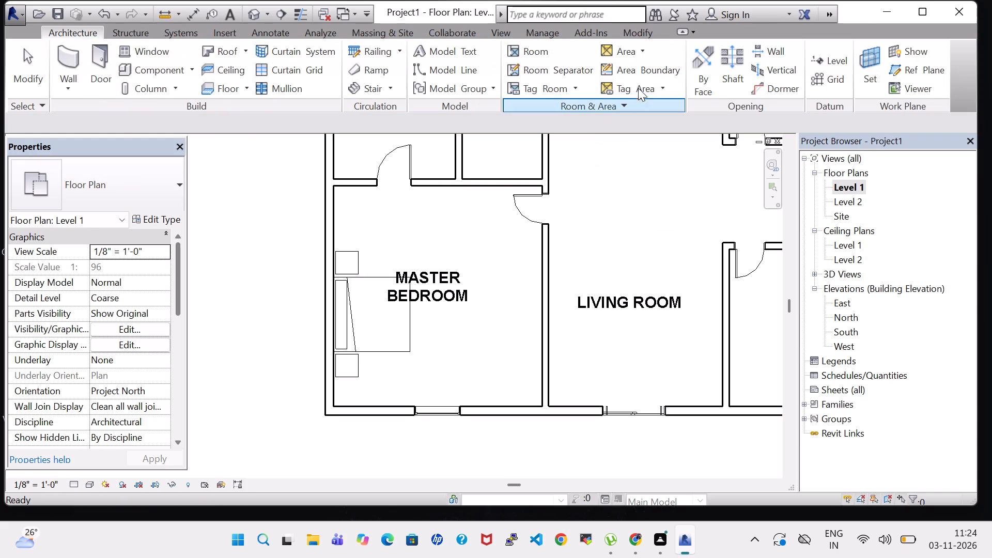
Load the TV Stand family from the US Imperial Furniture folder for component placement.
click(152, 65)
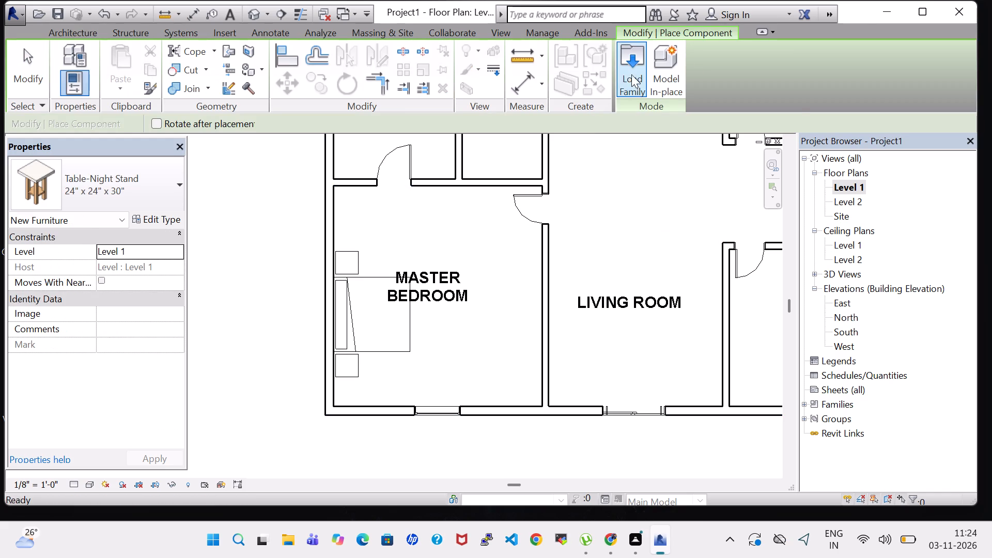
click(625, 74)
scroll(588, 236, down, 1)
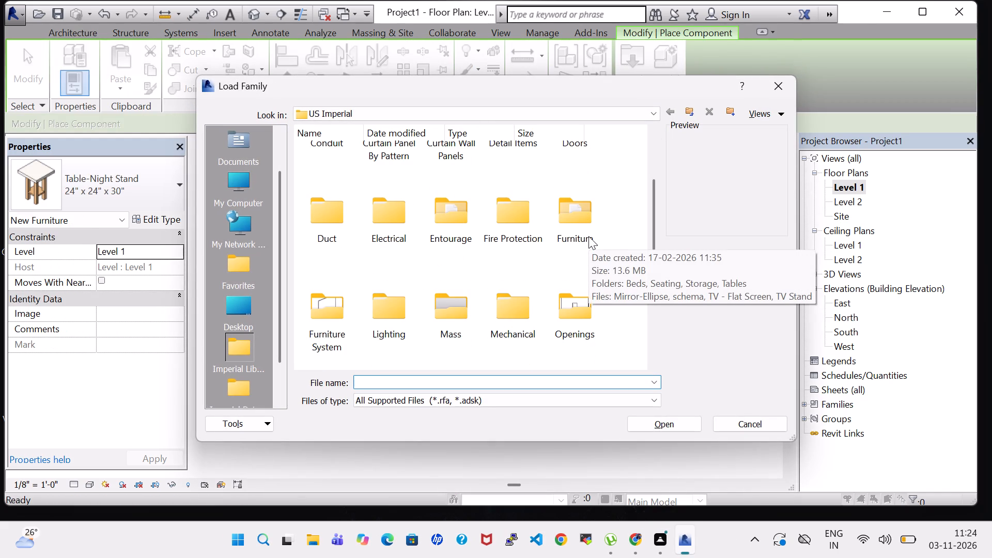
double_click(572, 220)
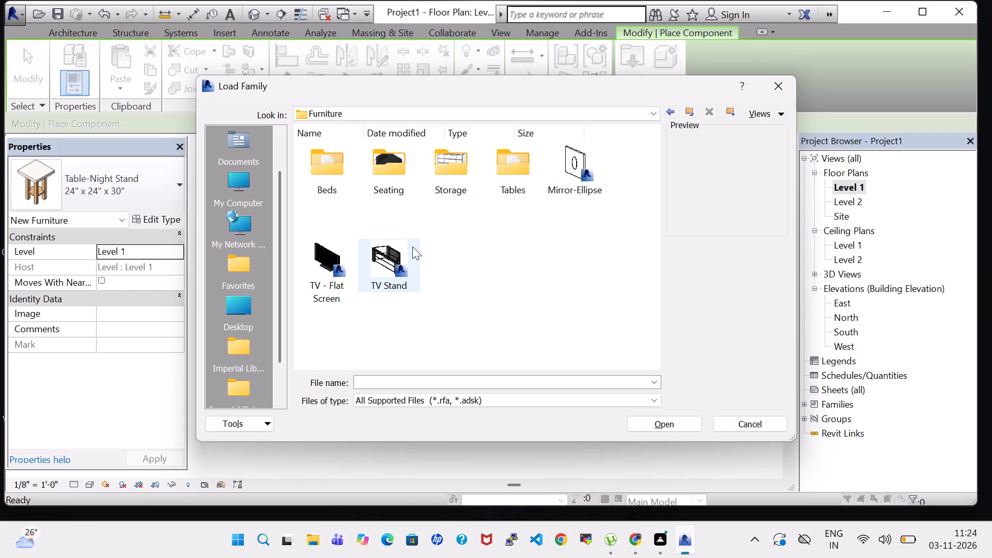
click(392, 252)
click(675, 429)
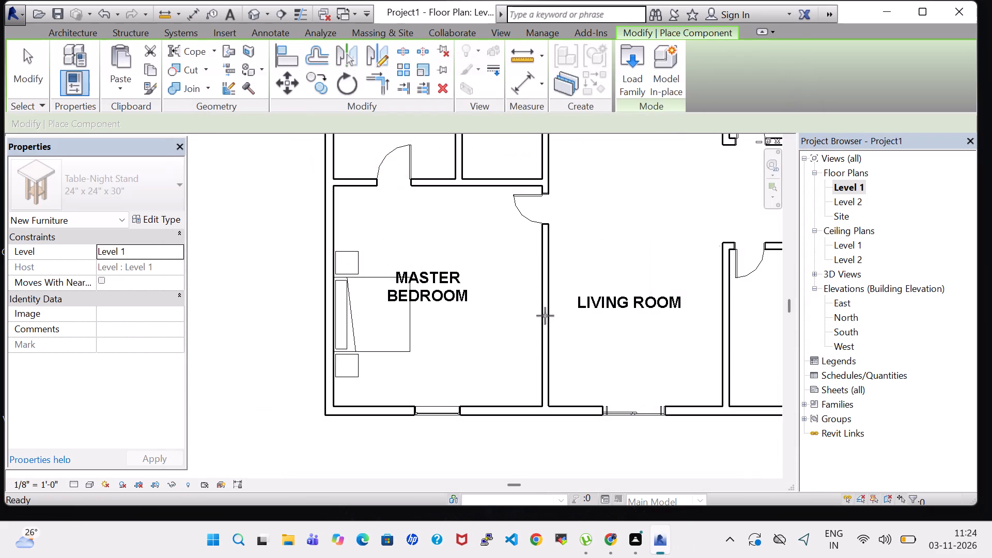
Place the TV Stand against the master bedroom's living room partition, facing and centred on the bed, about 8' 0 1/2" from the exterior wall.
key(space)
key(space)
key(space)
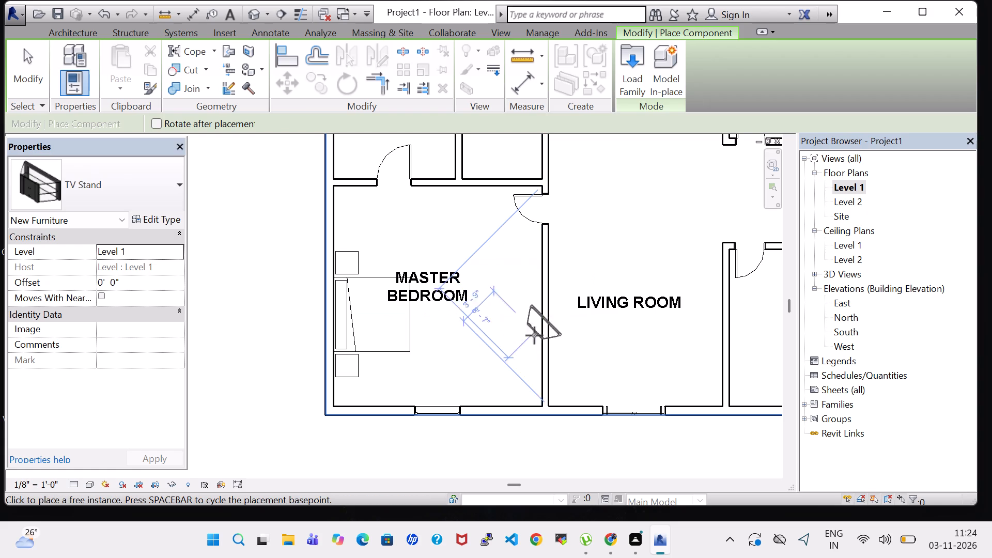
key(space)
scroll(532, 316, up, 5)
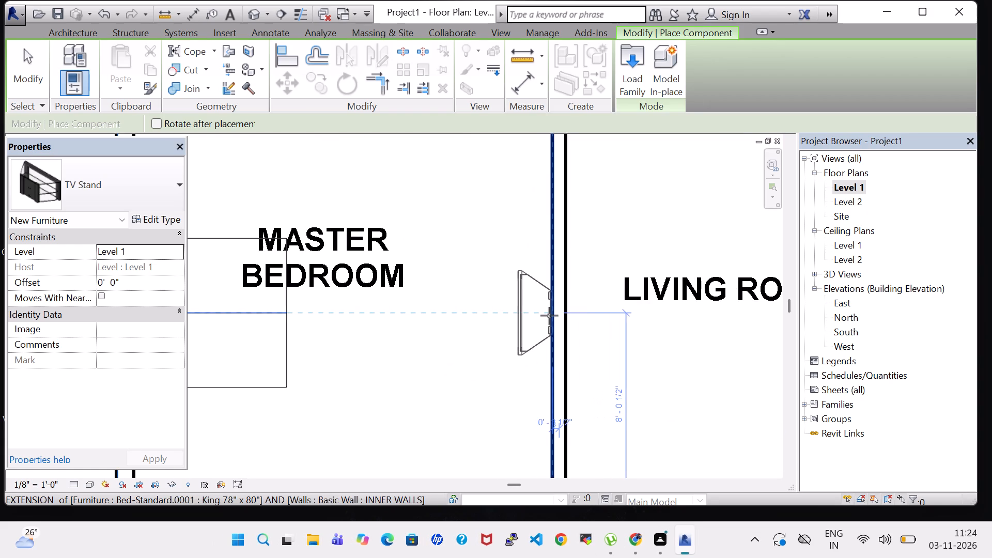
click(549, 316)
scroll(432, 335, down, 4)
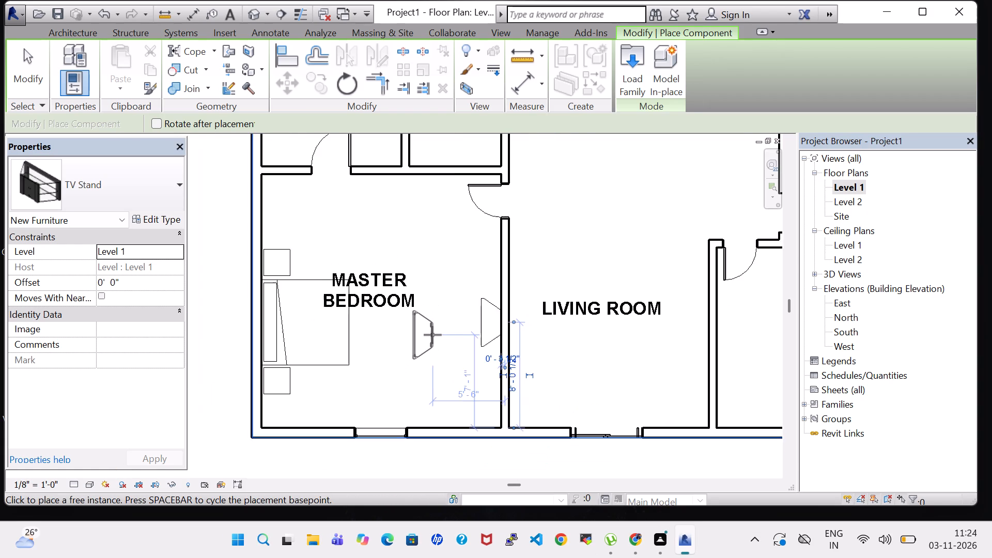
scroll(432, 335, down, 1)
key(Escape)
key(Escape)
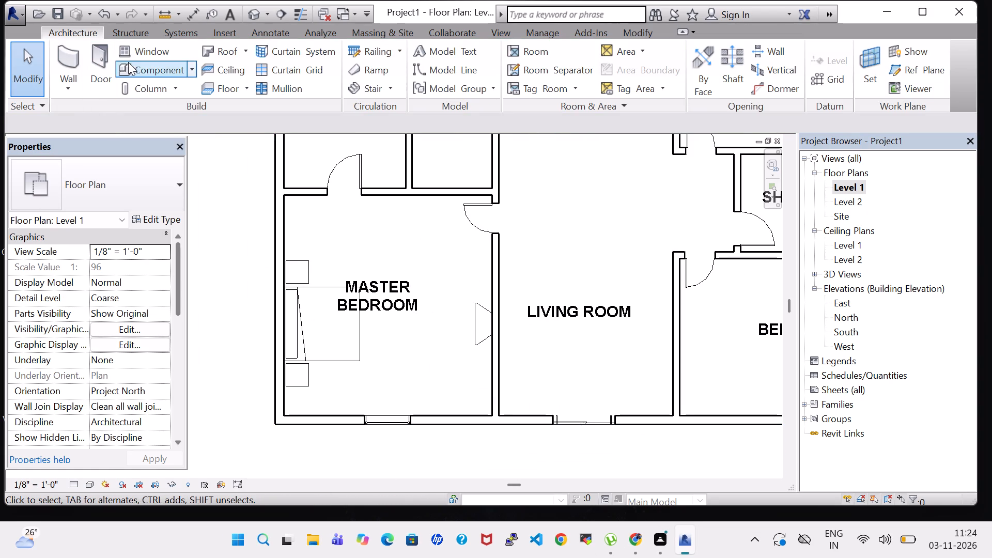
Load the TV - Flat Screen family from the US Imperial Furniture folder for component placement.
double_click(138, 66)
click(625, 71)
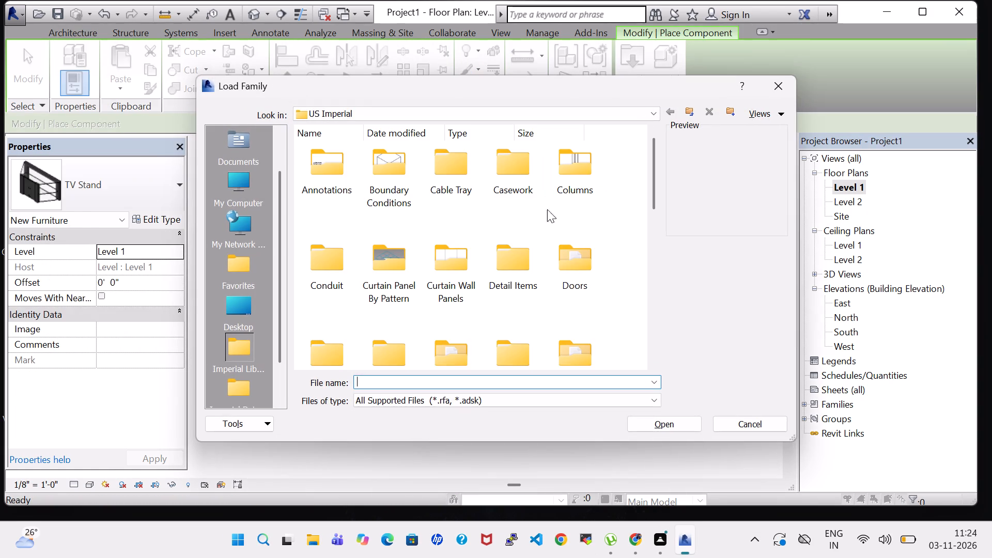
scroll(536, 228, down, 1)
double_click(592, 218)
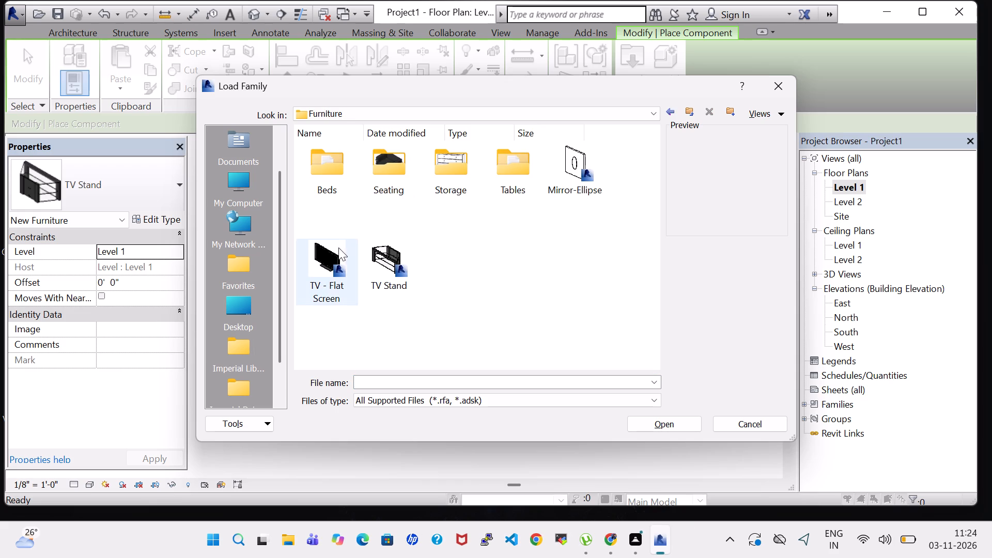
click(330, 269)
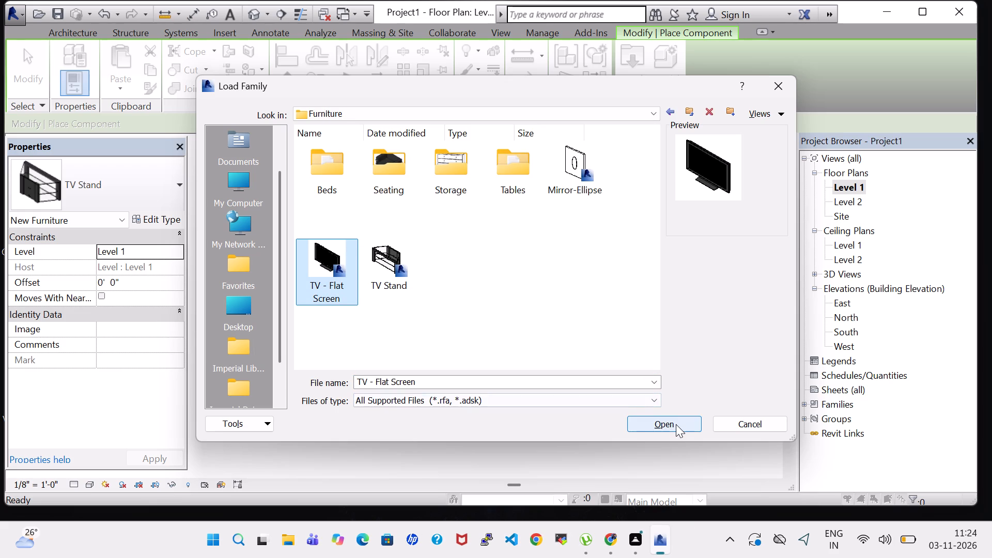
click(670, 424)
Place the 32" TV - Flat Screen over the master bedroom's TV Stand, rotated to face the bed, about 8' 6 1/2" from the window wall.
scroll(452, 321, up, 5)
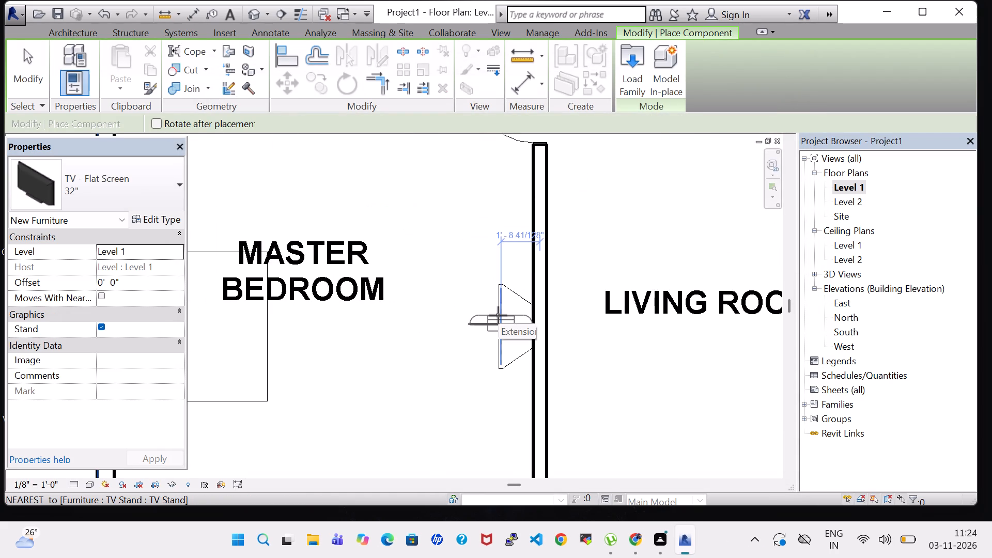
key(space)
key(space)
key(space)
scroll(518, 322, up, 5)
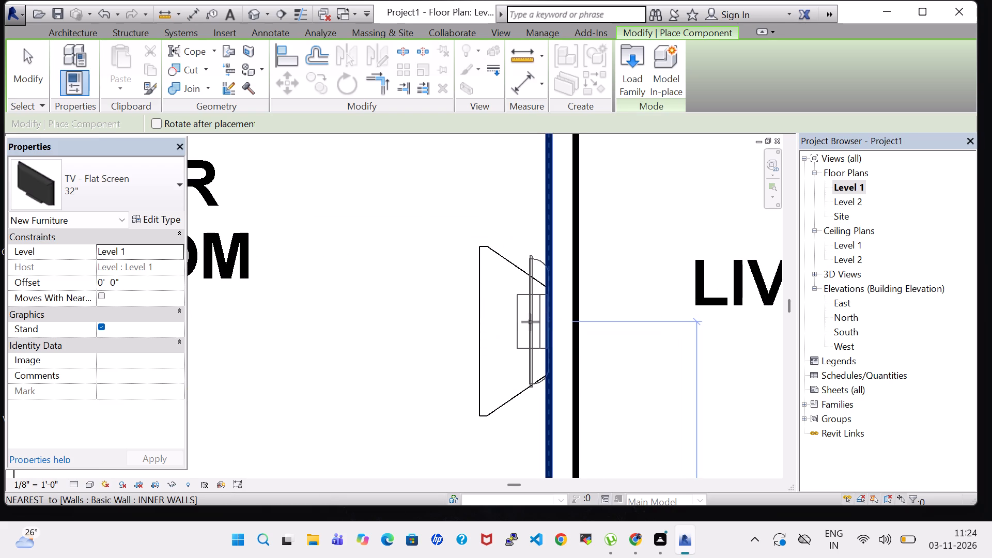
click(535, 324)
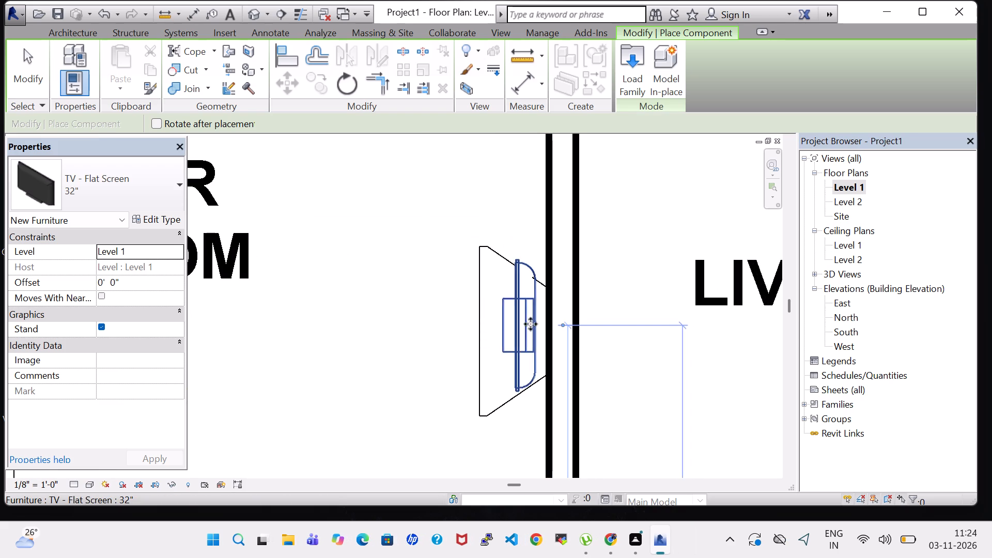
key(Escape)
key(Escape)
Copy the TV Stand's height from its type properties and set the flat screen's offset to 1' 7 1/2".
click(475, 313)
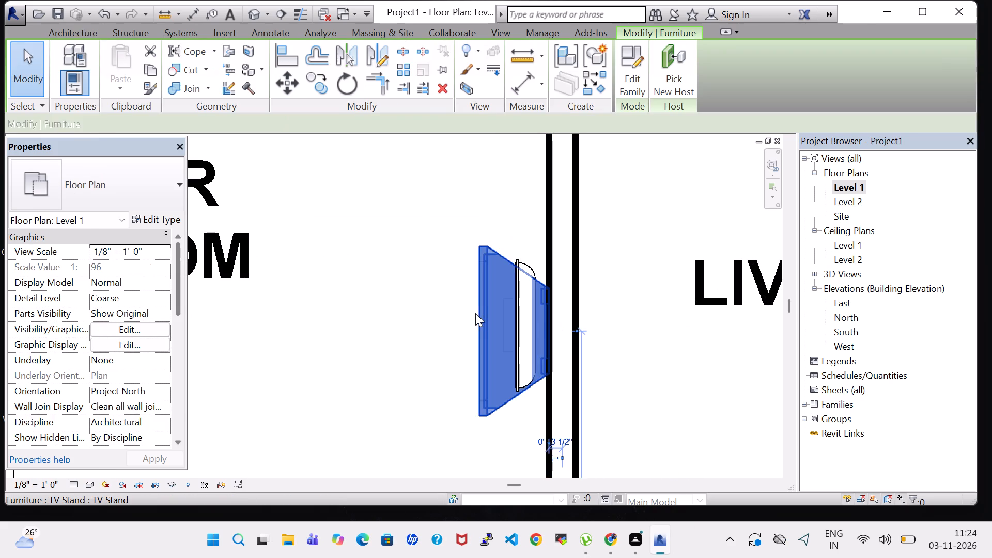
click(142, 220)
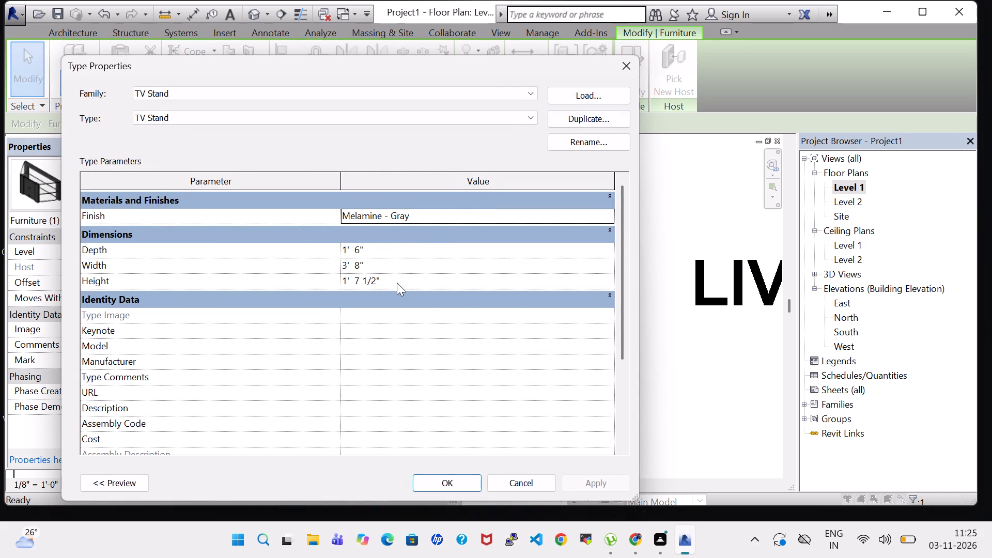
click(375, 280)
drag(389, 283, 361, 283)
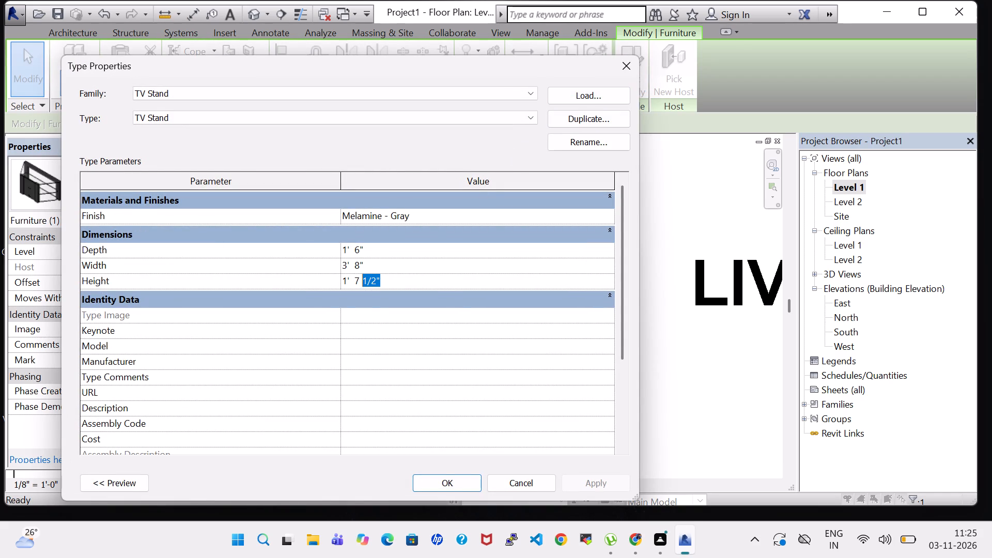
drag(361, 283, 341, 283)
key(ctrl+c)
click(472, 479)
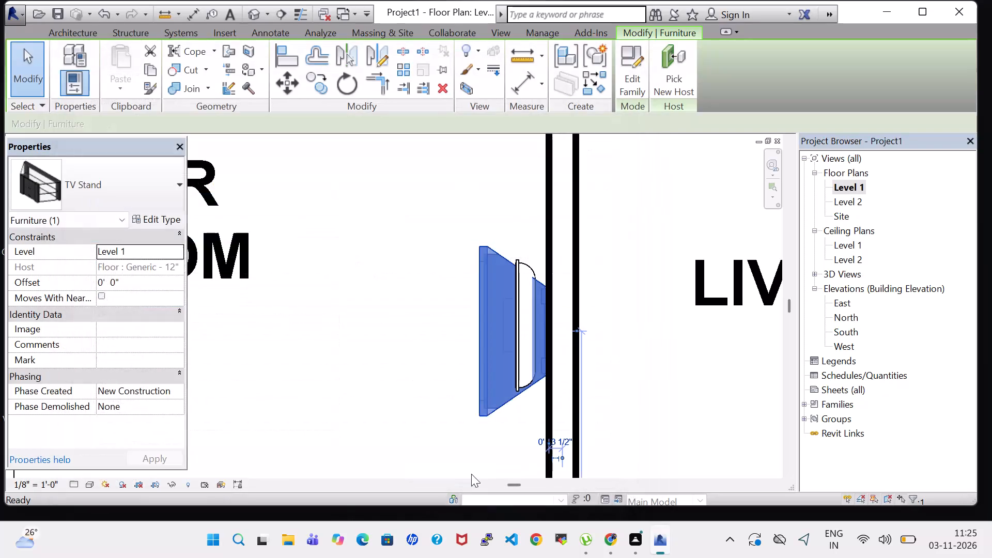
click(523, 413)
click(514, 346)
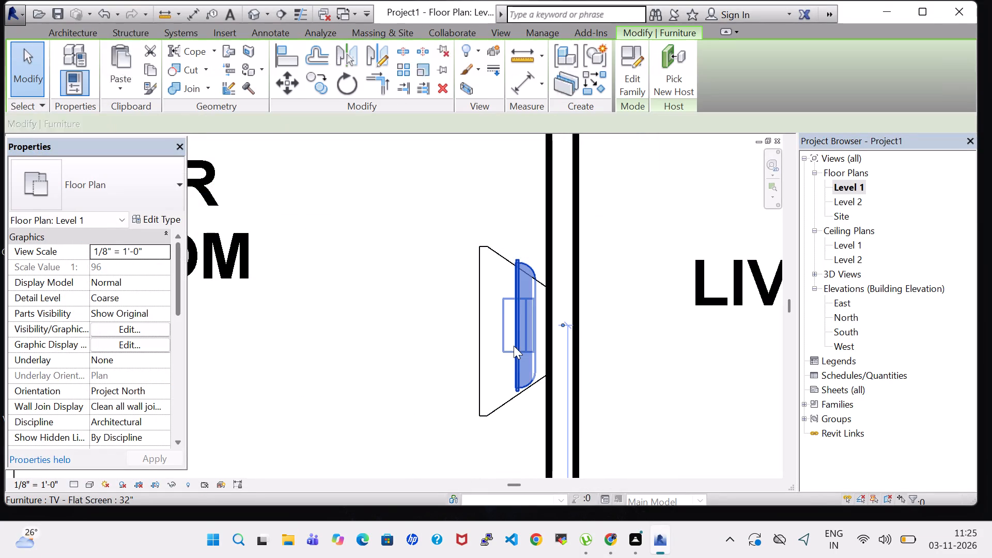
click(125, 283)
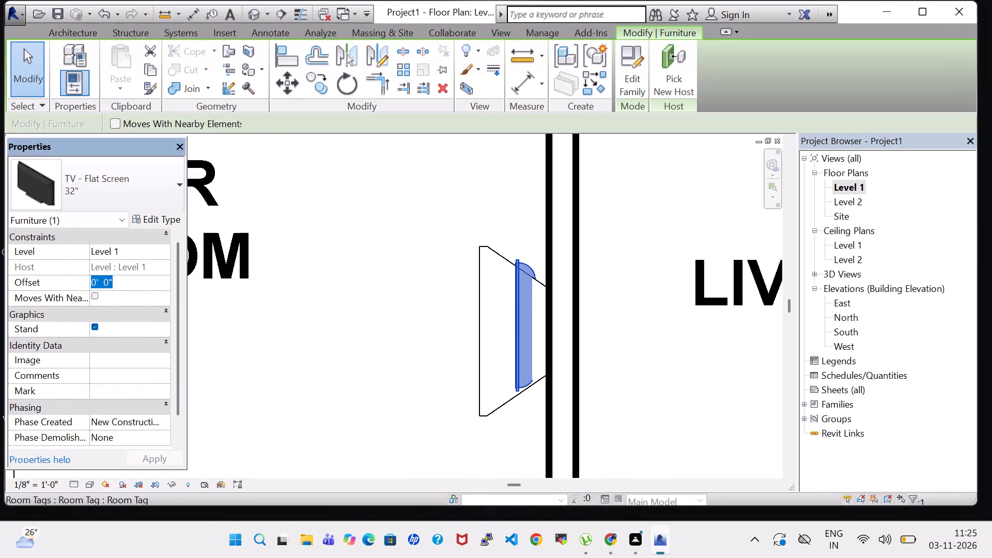
key(BackSpace)
key(ctrl+v)
key(Return)
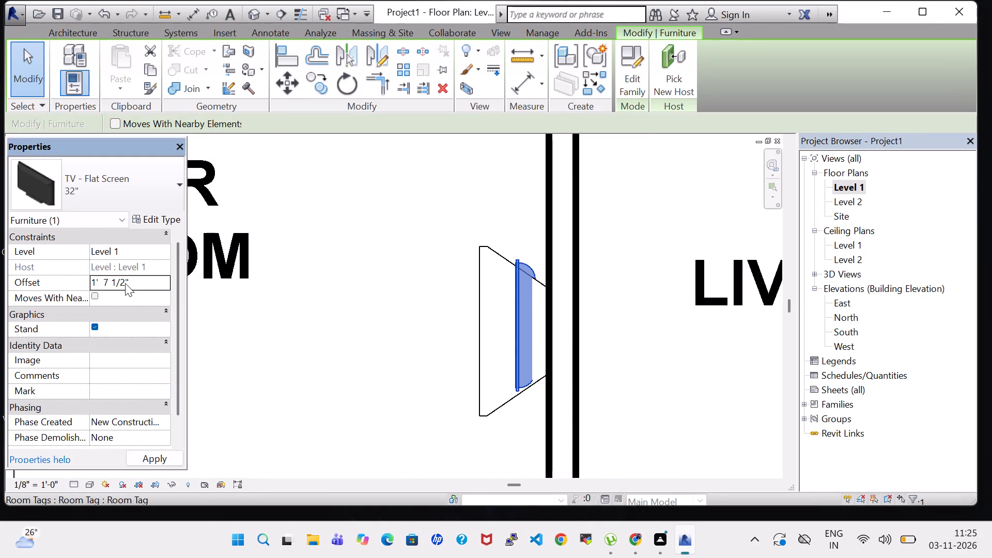
Change the master bedroom flat screen TV to the 50" type.
click(95, 181)
click(66, 419)
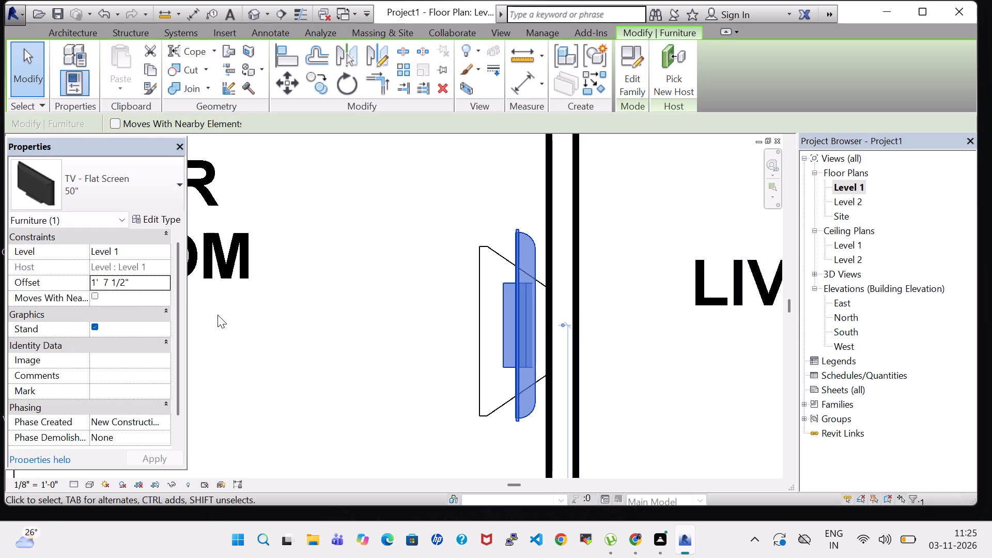
click(400, 314)
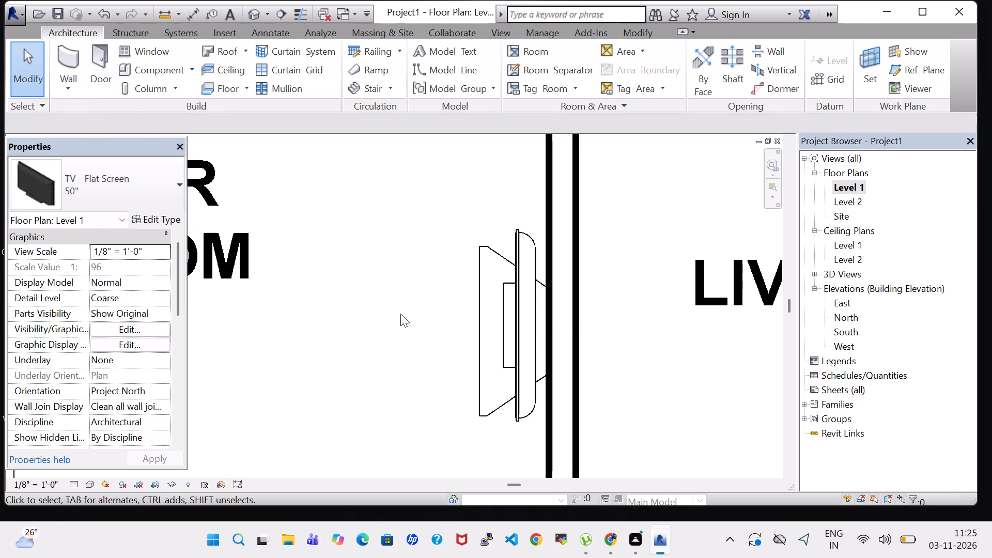
Nudge the 50" flat screen TV one increment closer to the living room partition.
scroll(400, 314, down, 5)
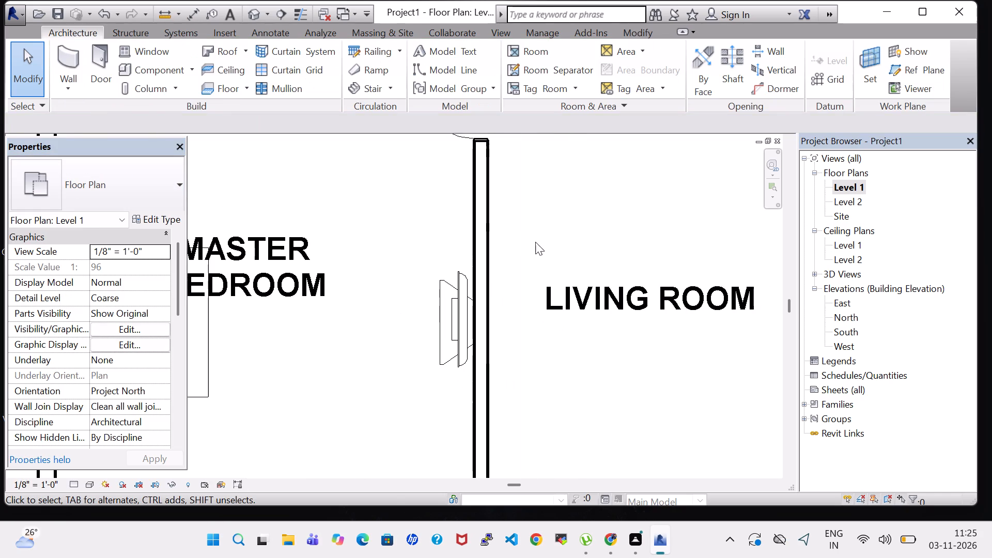
middle_drag(535, 242, 632, 233)
scroll(527, 271, down, 1)
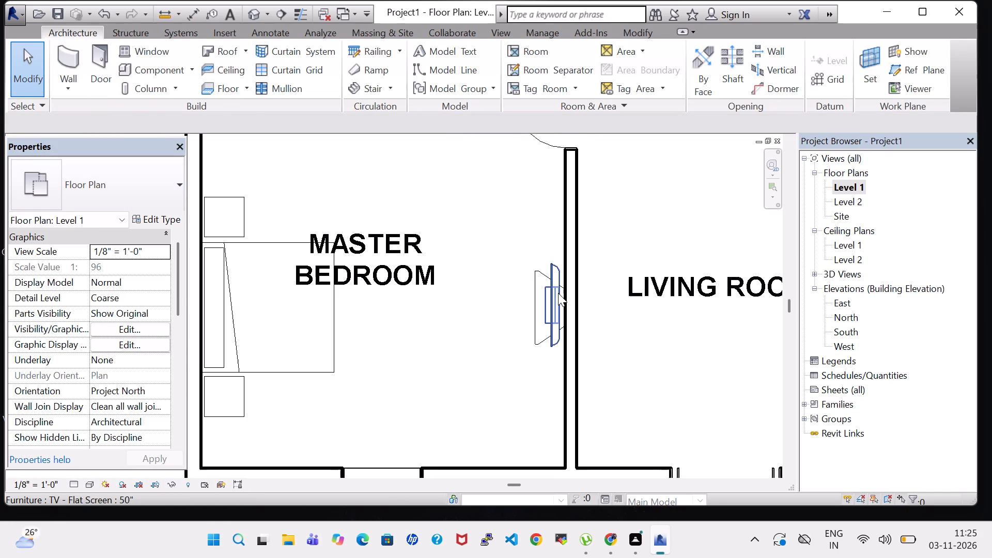
click(558, 293)
key(Right)
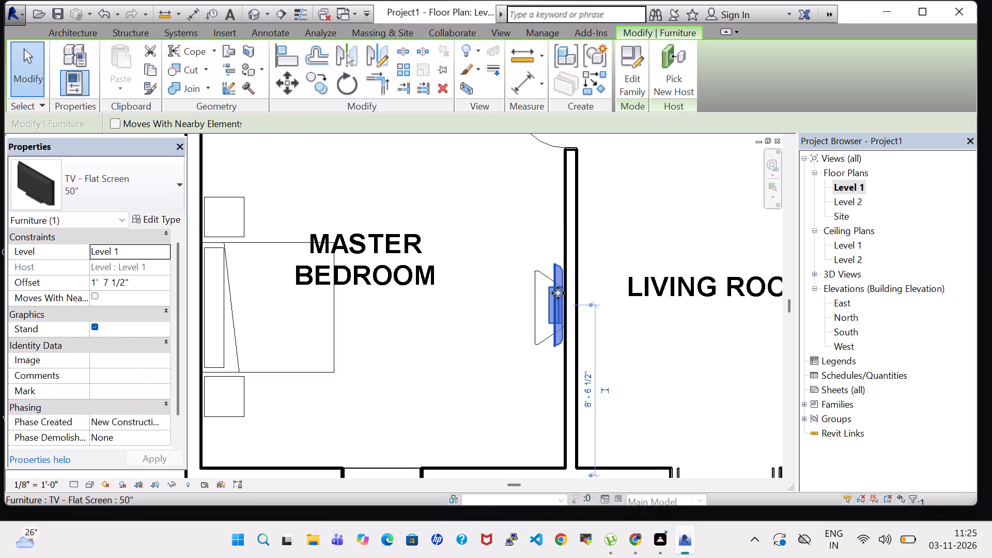
click(473, 382)
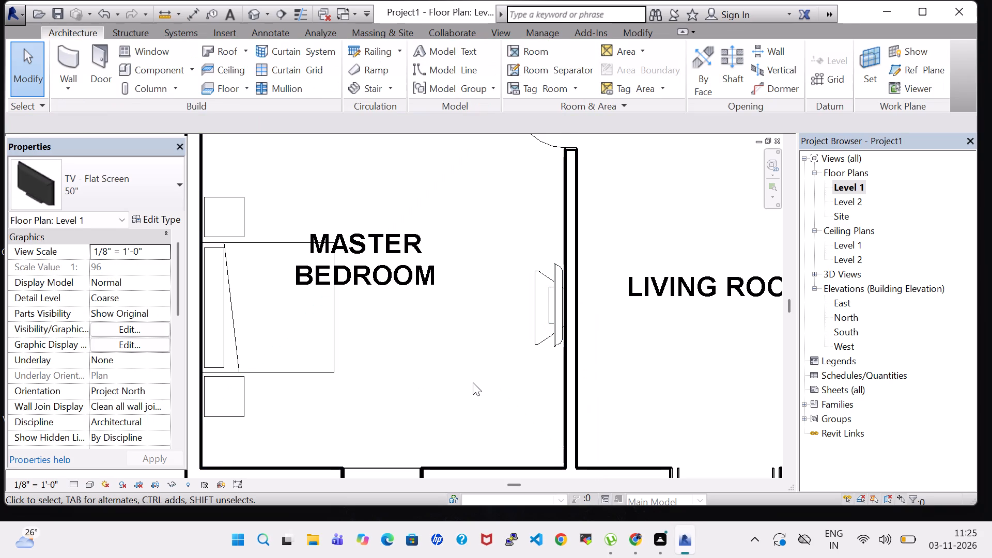
Load the Dresser family from the Storage subfolder of the US Imperial Furniture folder for component placement.
scroll(473, 382, down, 1)
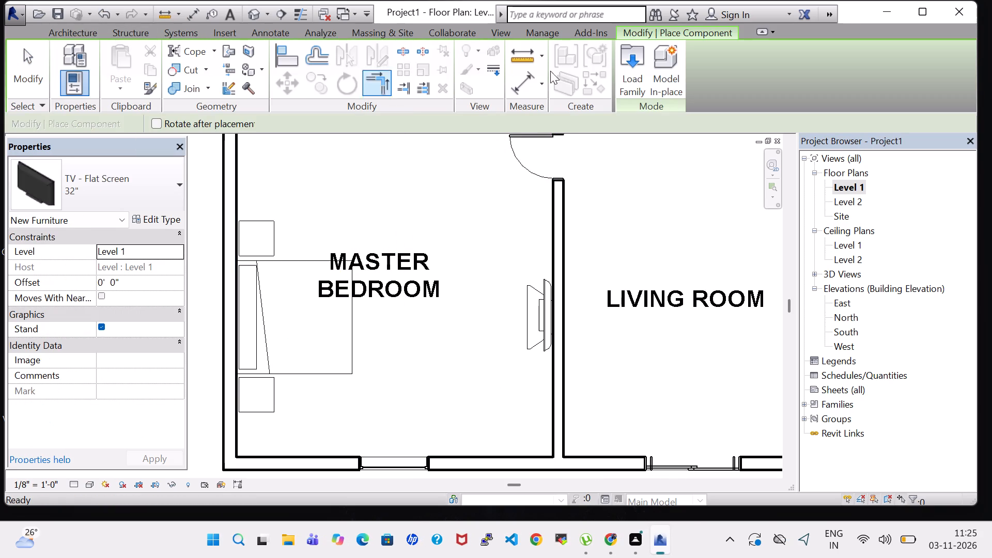
click(632, 73)
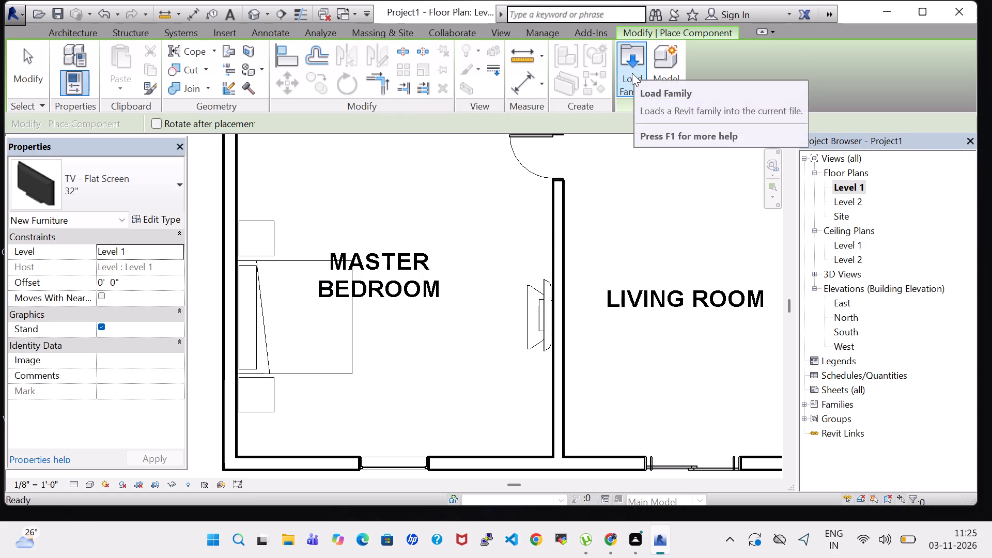
scroll(571, 275, down, 1)
click(582, 230)
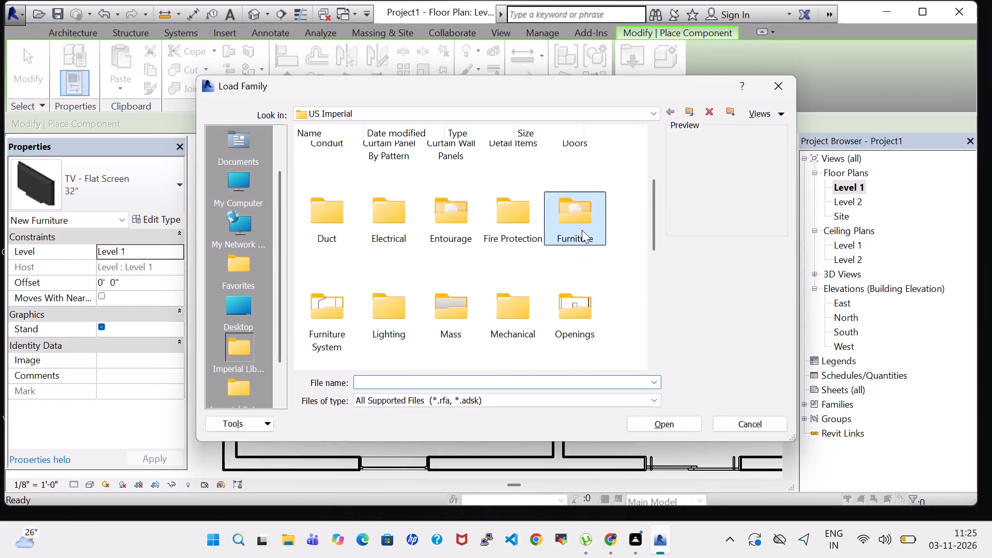
click(579, 213)
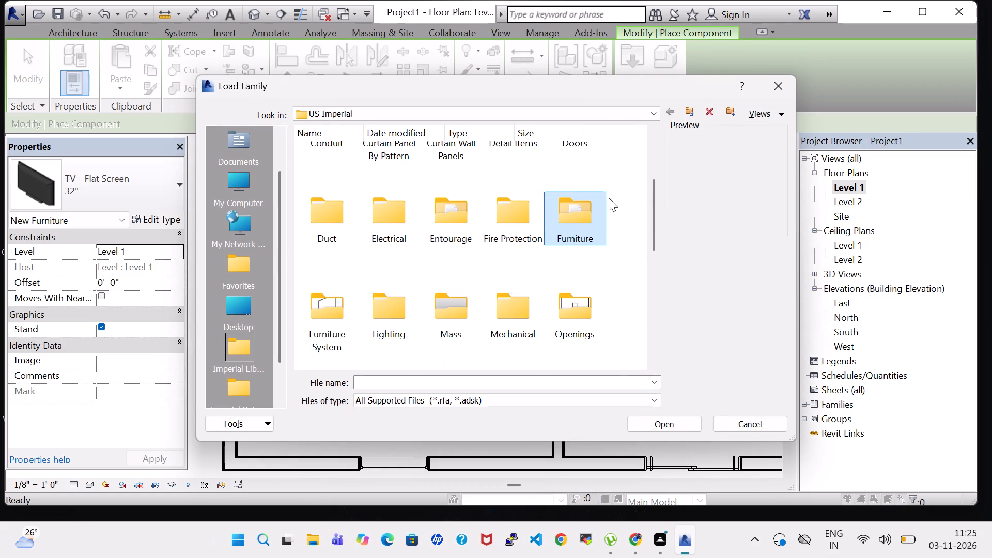
click(618, 198)
double_click(581, 207)
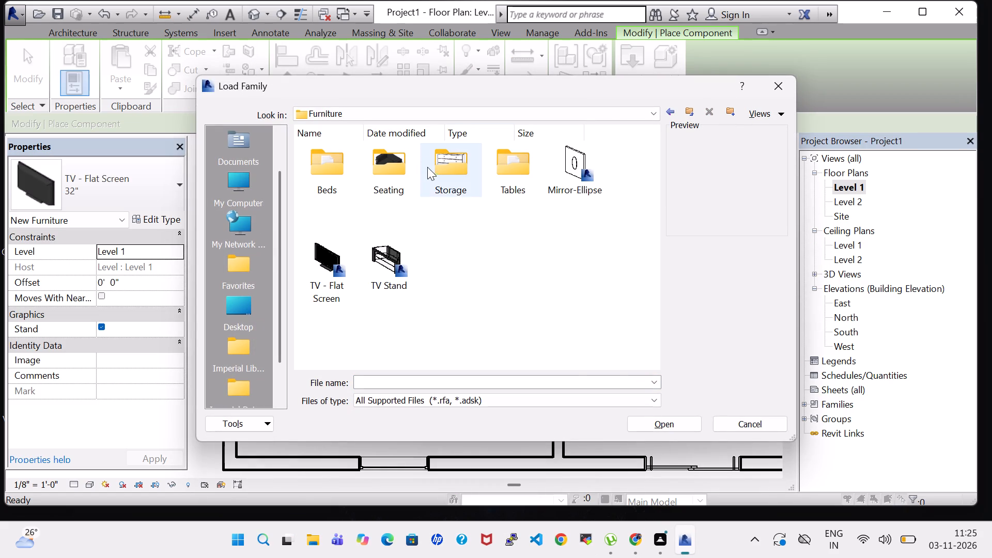
double_click(428, 171)
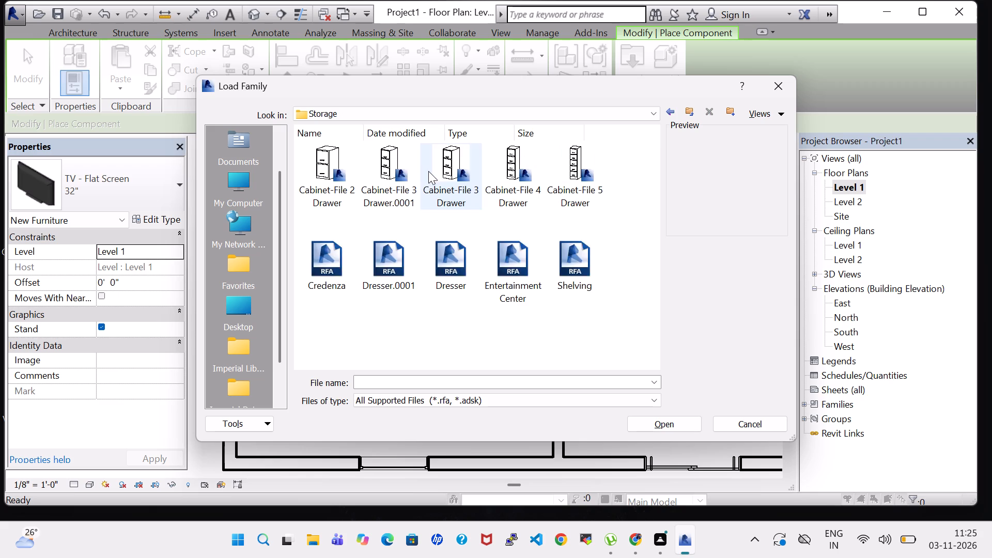
click(454, 252)
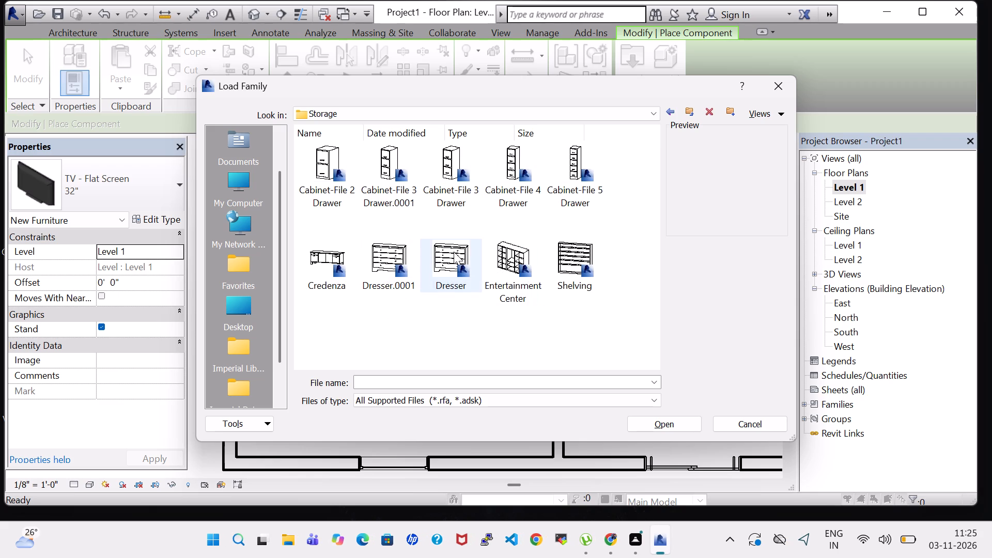
click(677, 426)
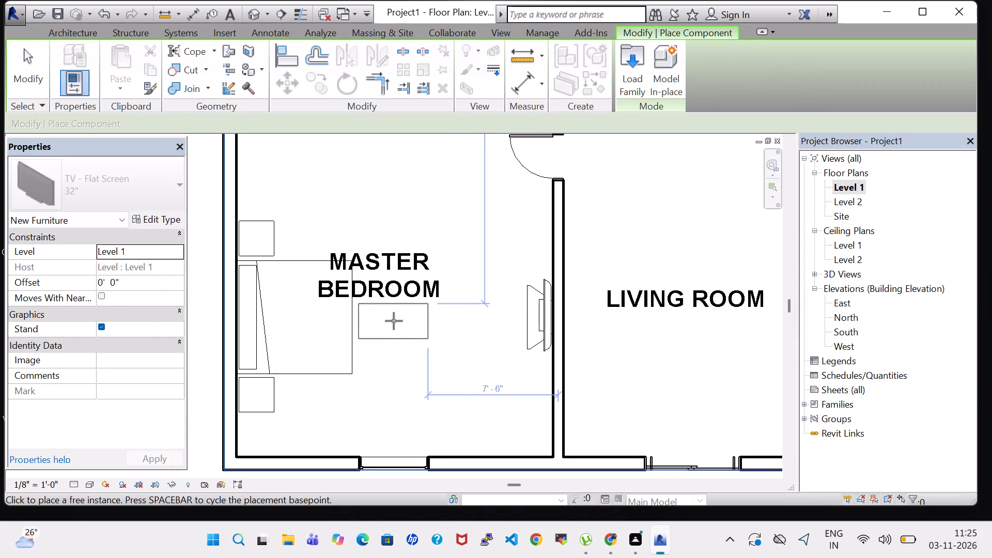
Place a 48" x 72" x 24" Dresser against the master bedroom's window wall, beside the window and about 11' 5" from the living room partition.
scroll(431, 381, down, 3)
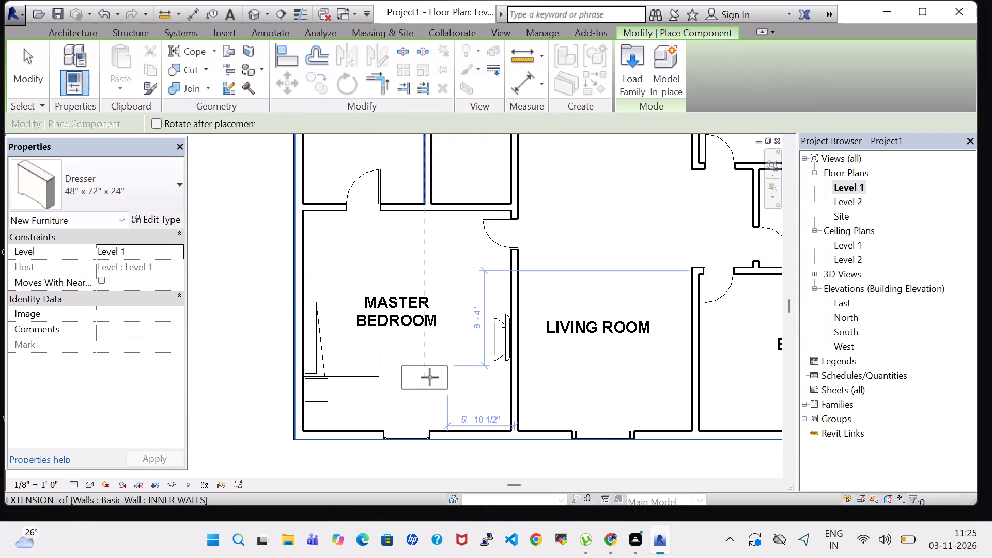
click(361, 418)
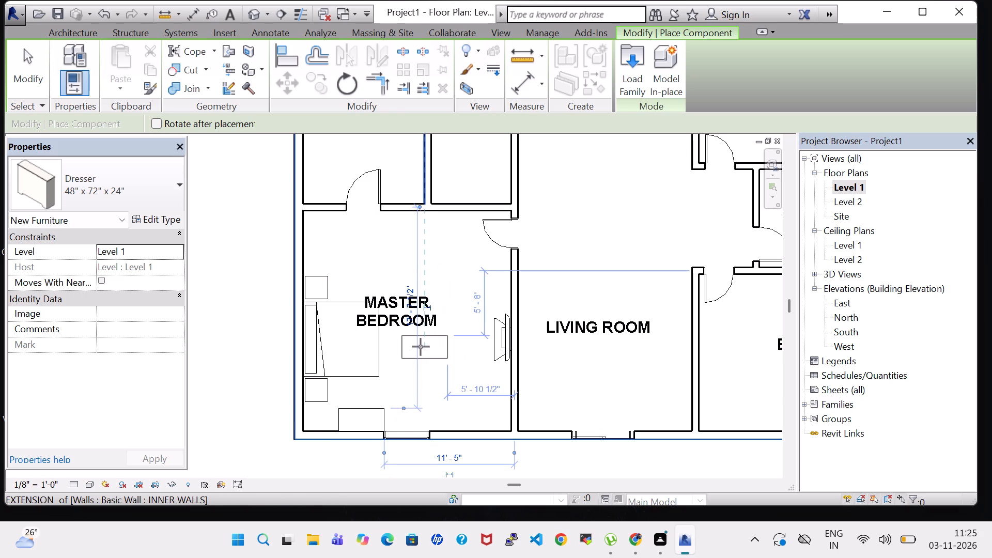
key(Escape)
key(Escape)
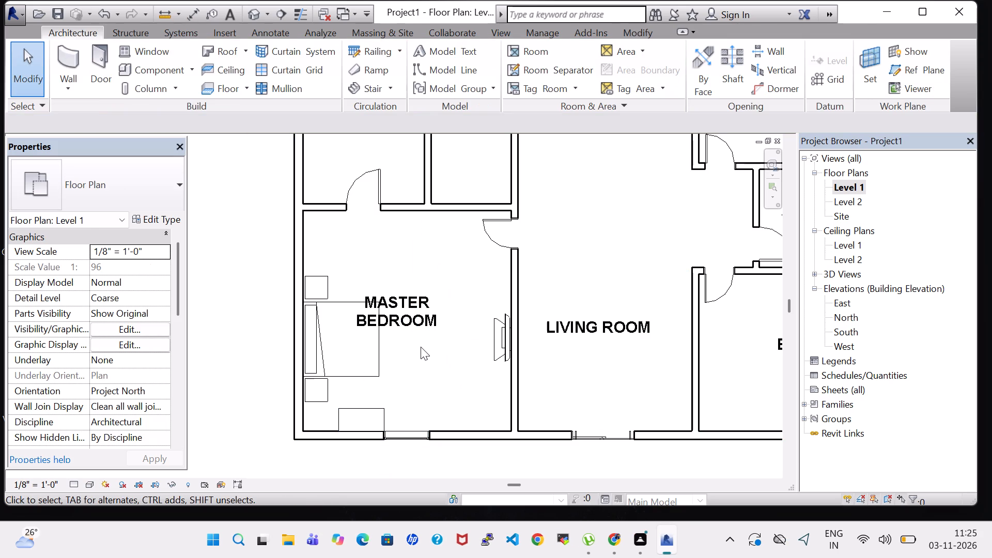
Rotate the master bedroom dresser 180 degrees in the 3D view so that its front faces the other way.
click(255, 11)
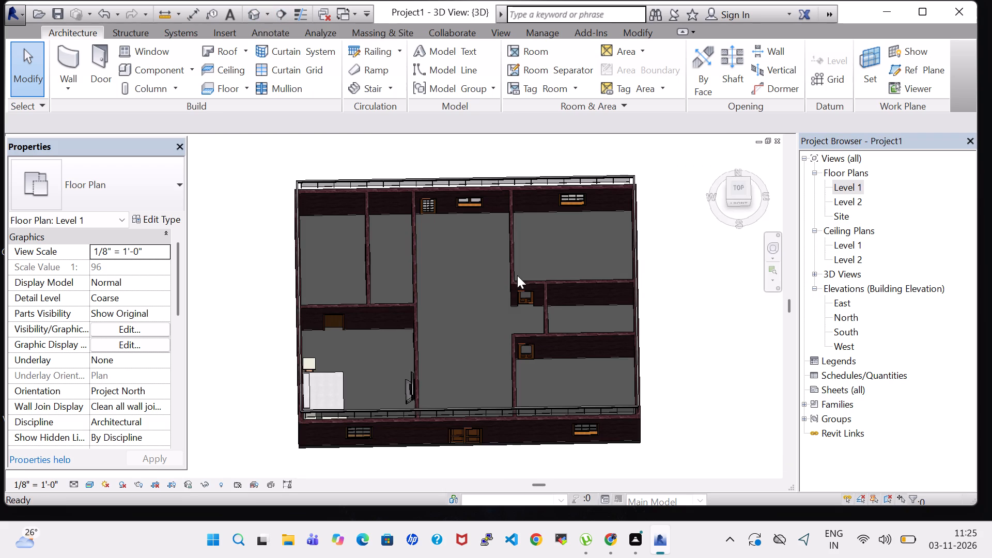
shift+middle_drag(675, 254, 630, 306)
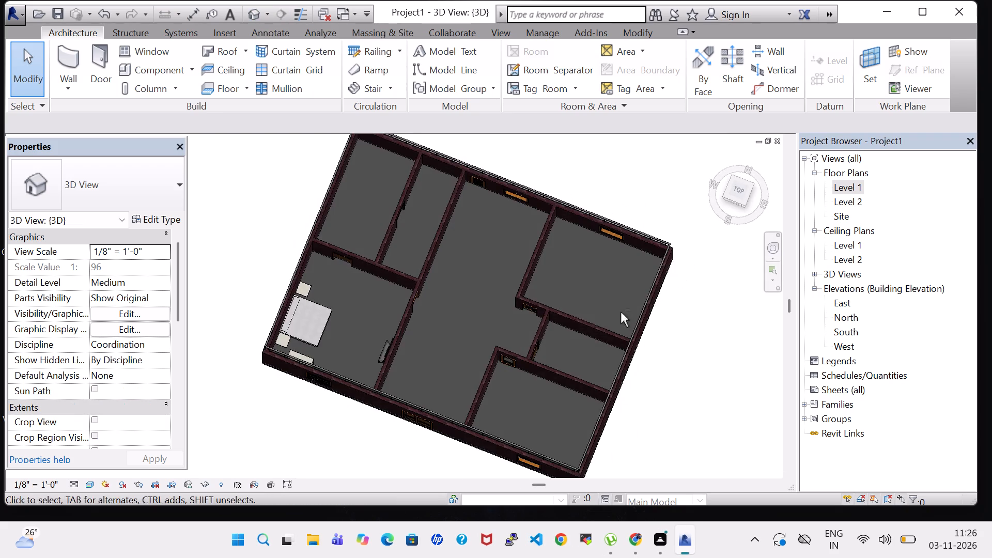
shift+middle_click(470, 339)
shift+middle_drag(644, 171, 606, 260)
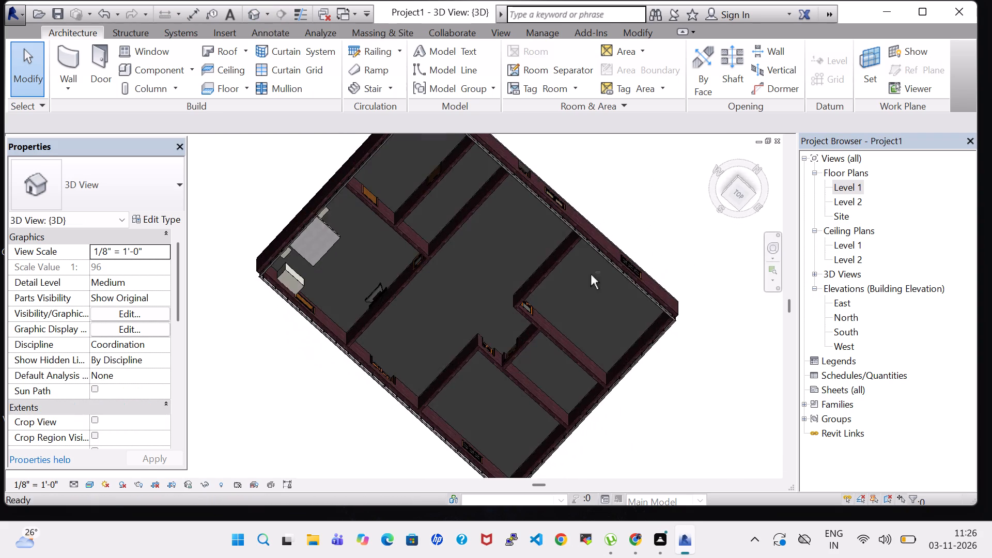
shift+middle_click(586, 280)
click(299, 274)
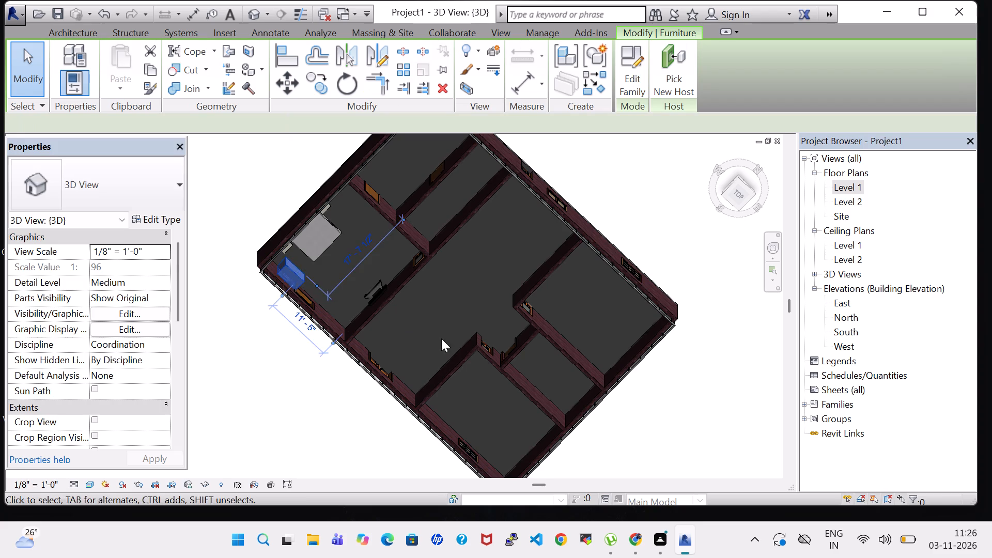
key(space)
key(space)
click(644, 371)
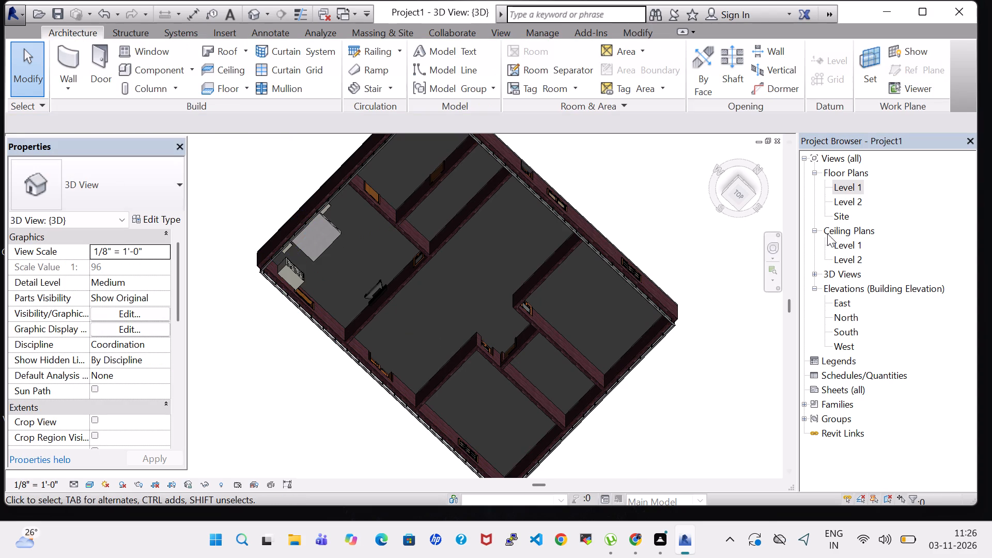
shift+middle_drag(697, 379, 724, 301)
shift+middle_click(724, 296)
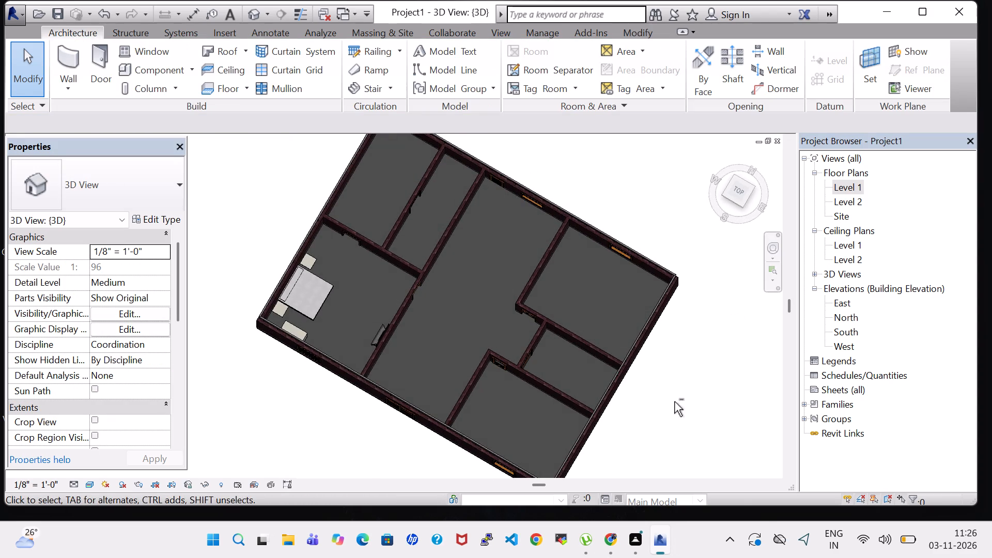
In the Level 1 floor plan, load the Chair-Corbu.0001 family from the Seating subfolder of the US Imperial Furniture folder.
double_click(862, 185)
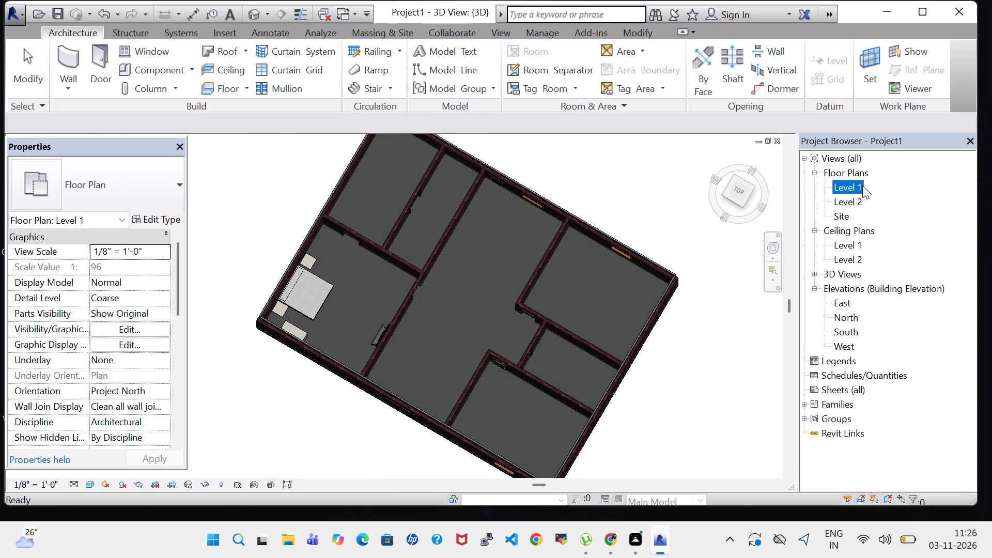
double_click(852, 187)
scroll(538, 243, down, 2)
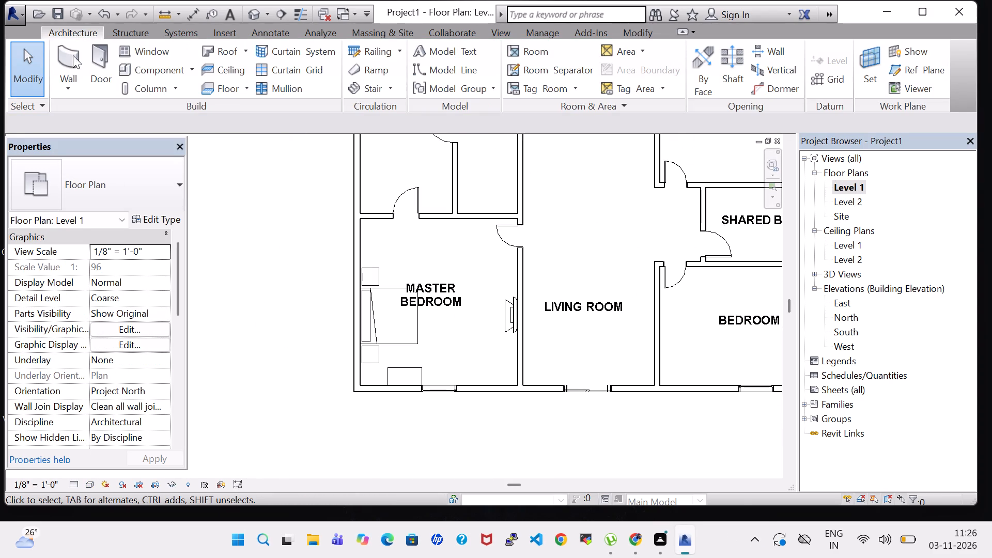
click(152, 73)
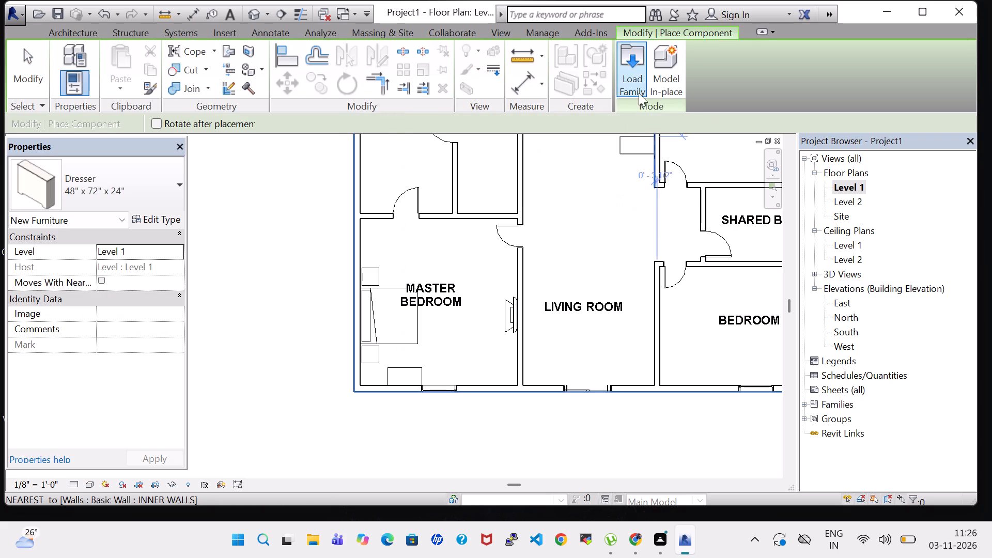
click(634, 55)
scroll(570, 276, down, 1)
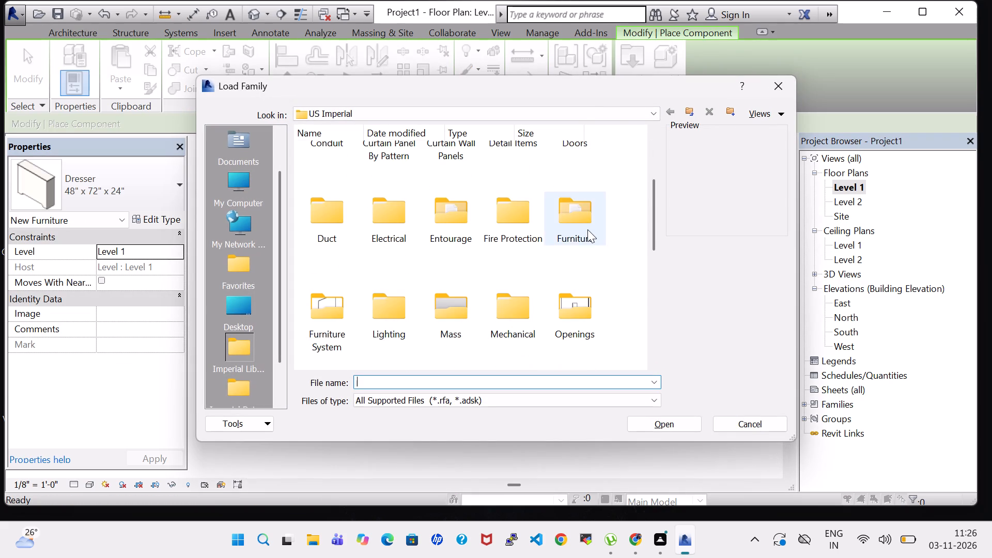
double_click(587, 229)
double_click(384, 174)
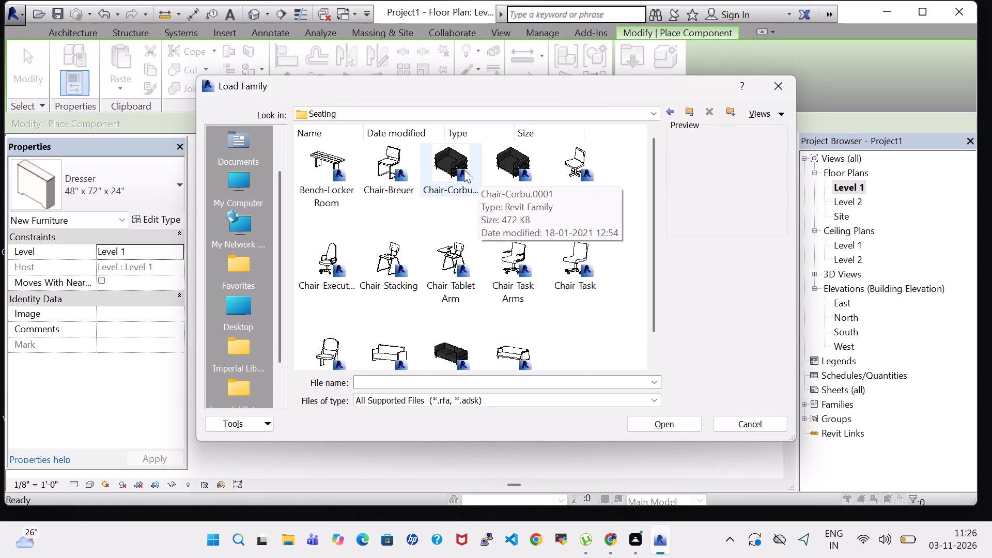
click(455, 168)
click(664, 429)
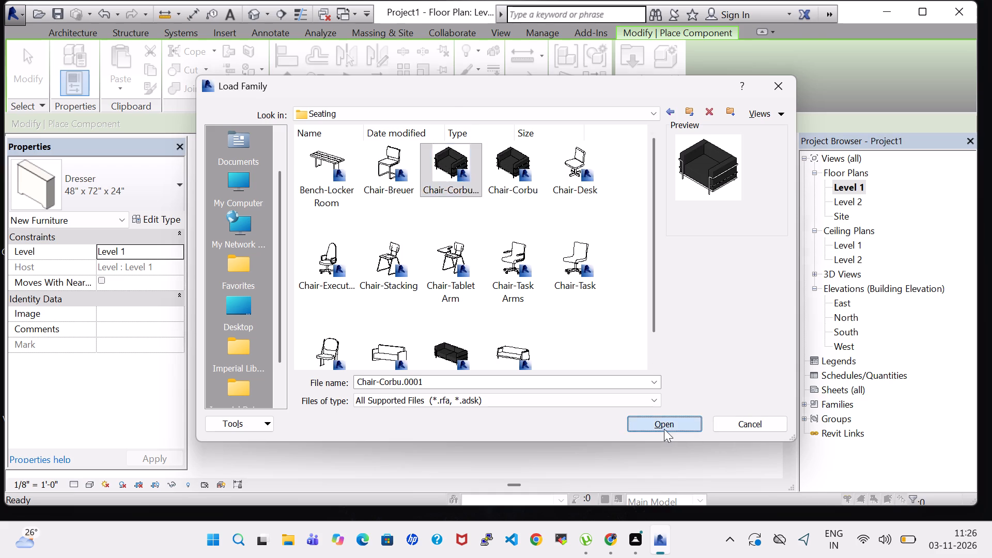
Place a Chair-Corbu.0001 against the bed-side exterior wall, facing the room, about 1' 9" from the partition with the swing door.
scroll(402, 265, up, 3)
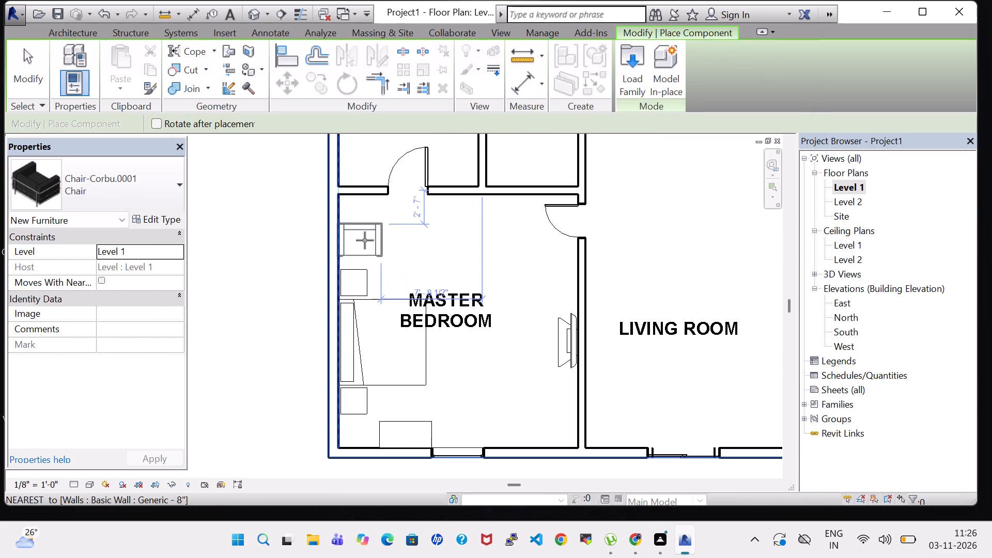
key(space)
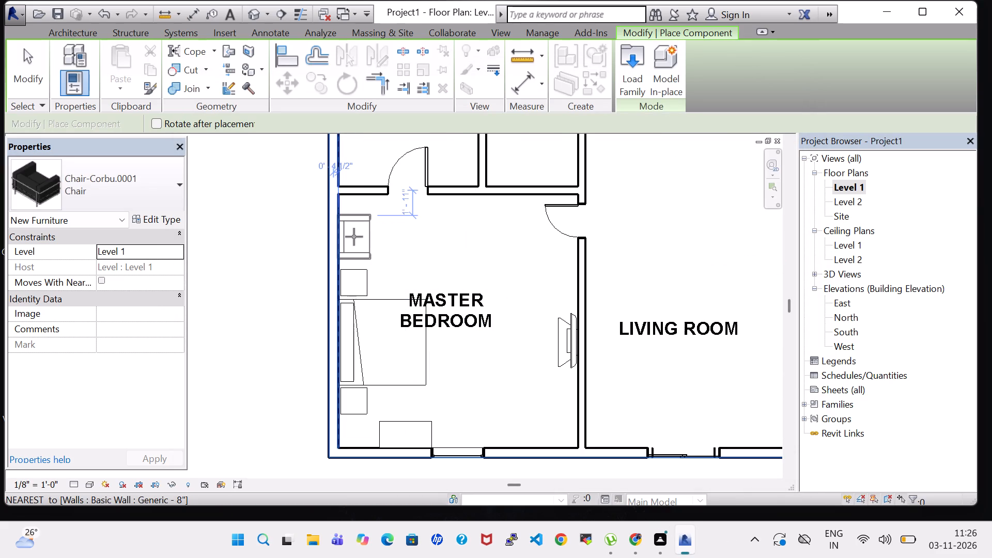
click(354, 235)
Place a second Chair-Corbu.0001 against the window wall, facing the room, about 11' 7 1/2" from the bed-side exterior wall.
key(space)
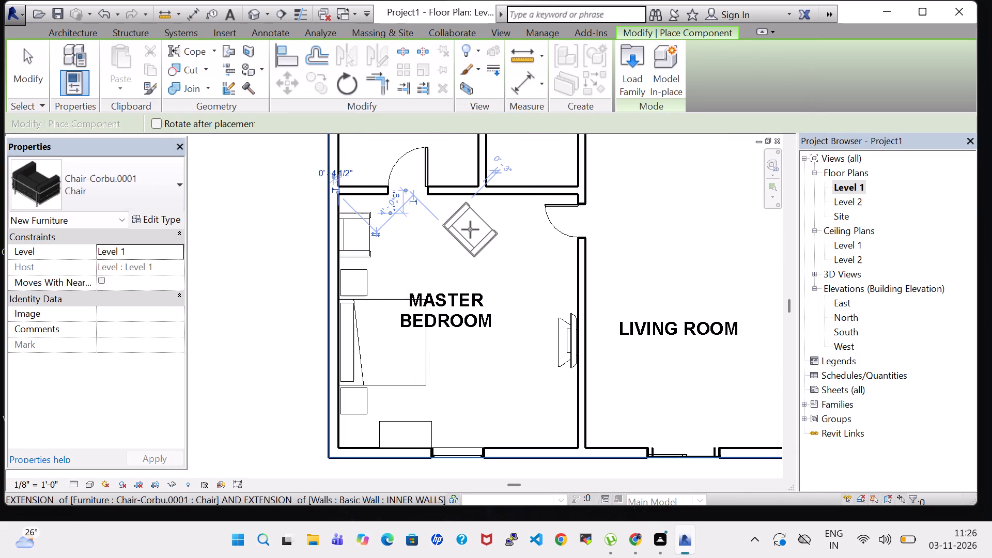
key(space)
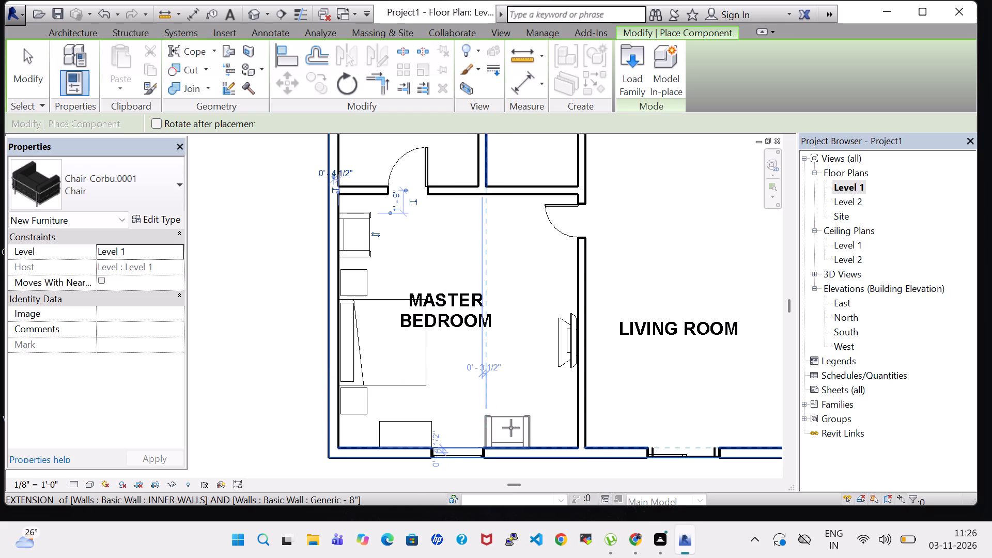
click(511, 428)
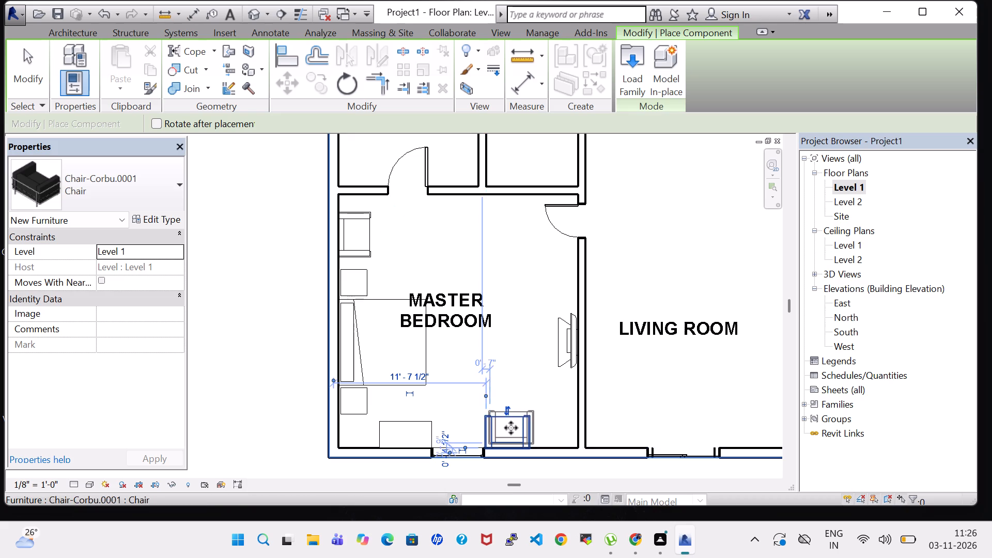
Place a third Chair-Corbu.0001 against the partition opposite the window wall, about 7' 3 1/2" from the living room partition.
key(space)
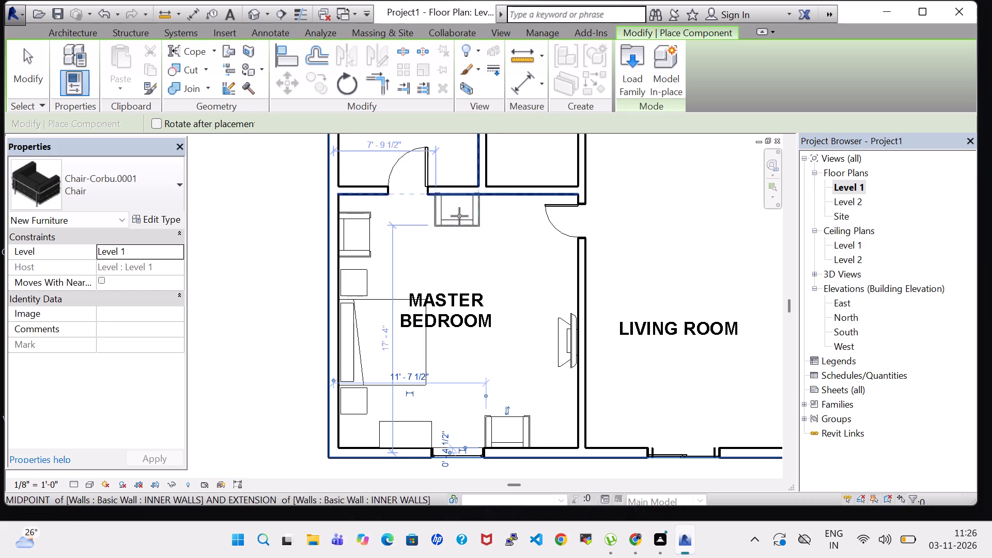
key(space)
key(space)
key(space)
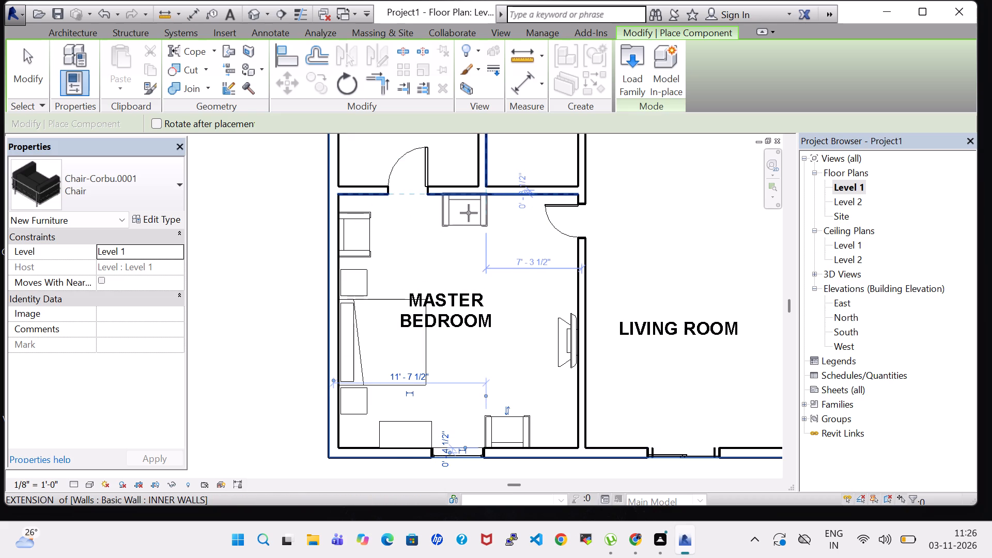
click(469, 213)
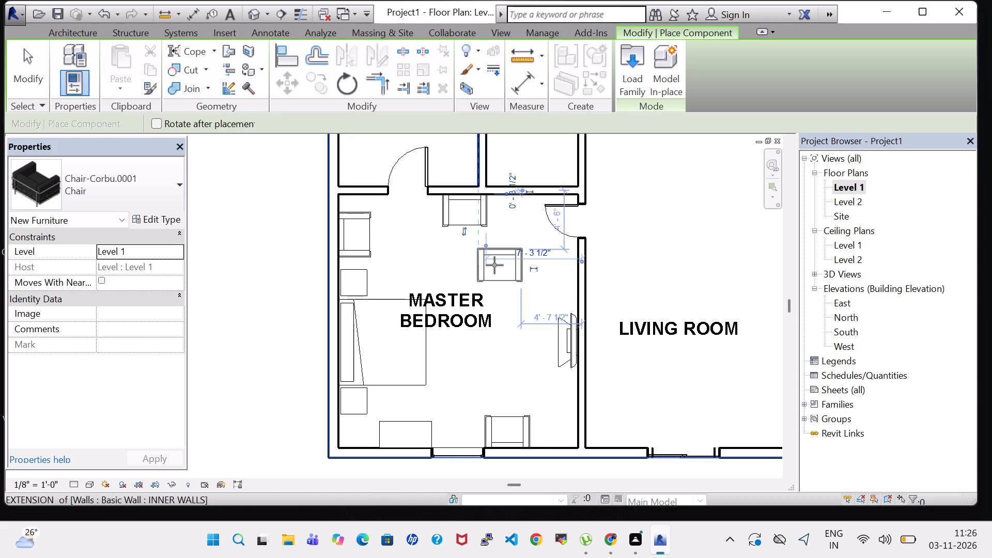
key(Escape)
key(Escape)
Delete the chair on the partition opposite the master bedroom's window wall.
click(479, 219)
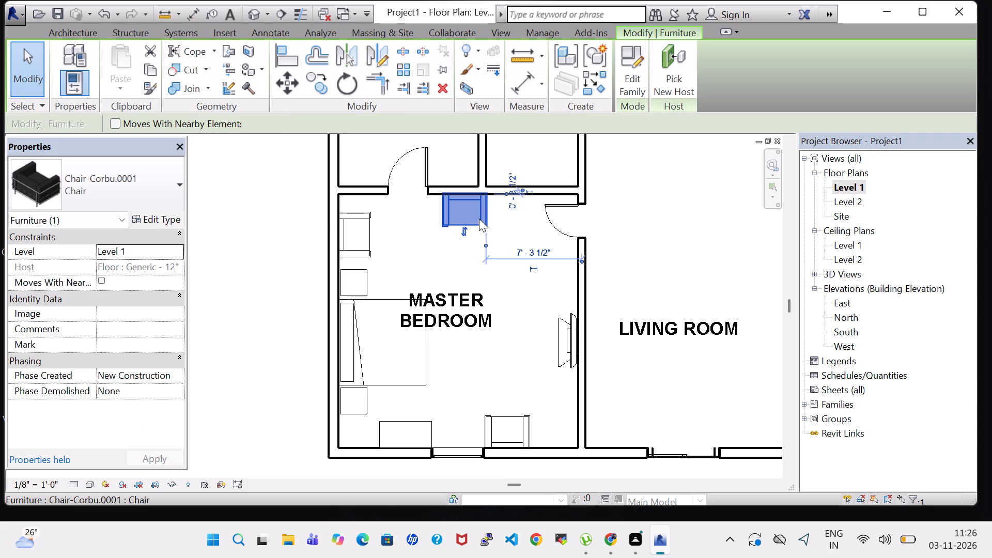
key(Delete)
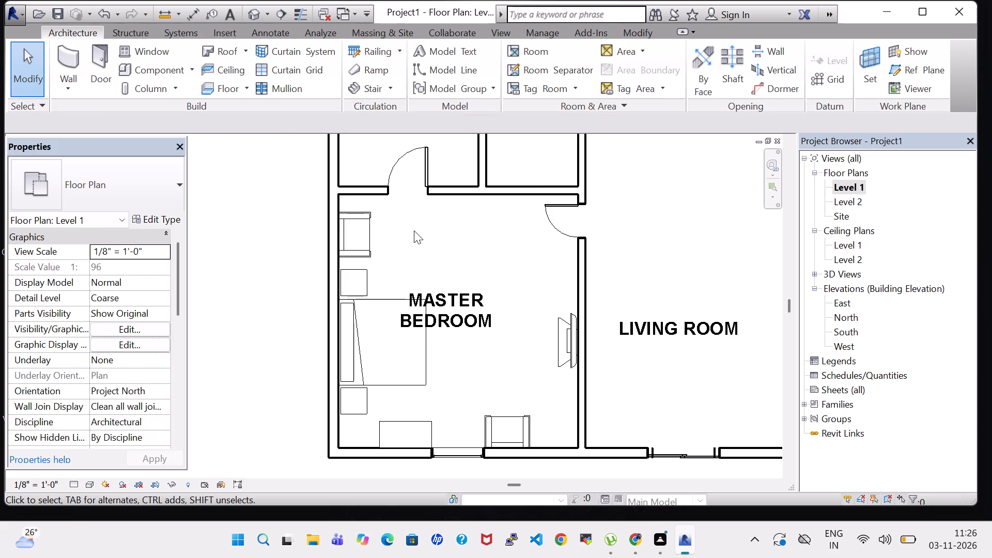
Nudge the chair on the bed-side wall one increment off the wall and two increments toward the nearby nightstand.
click(359, 232)
key(Right)
key(Down)
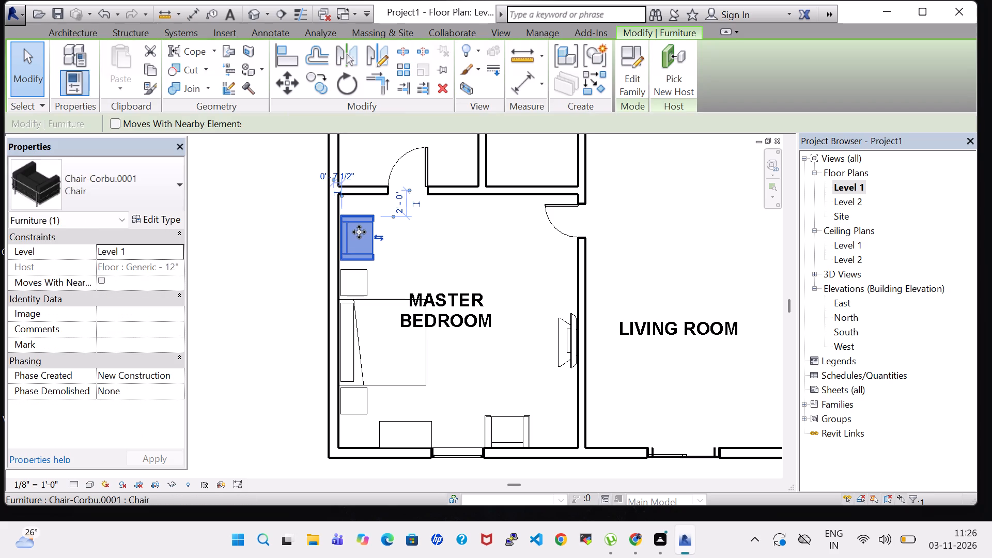
key(Down)
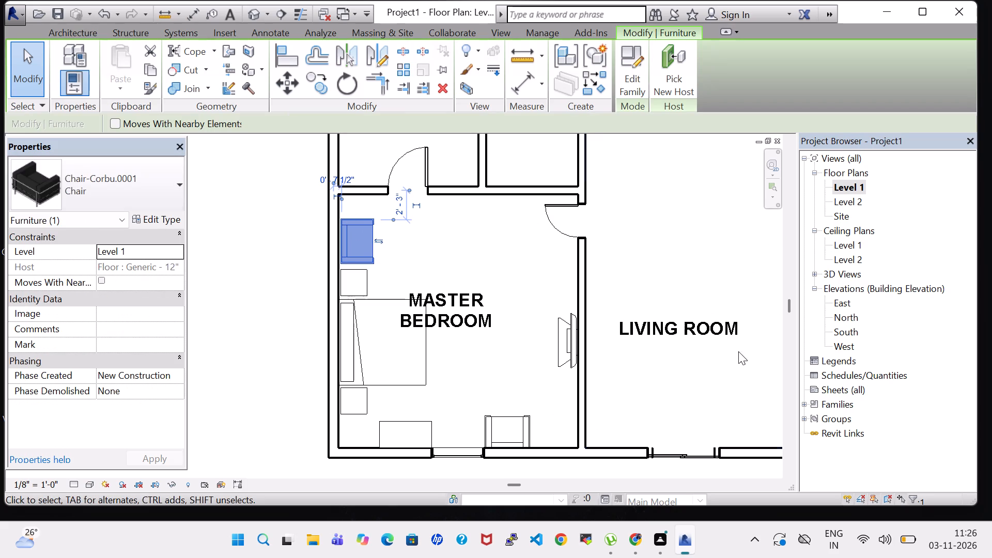
click(653, 395)
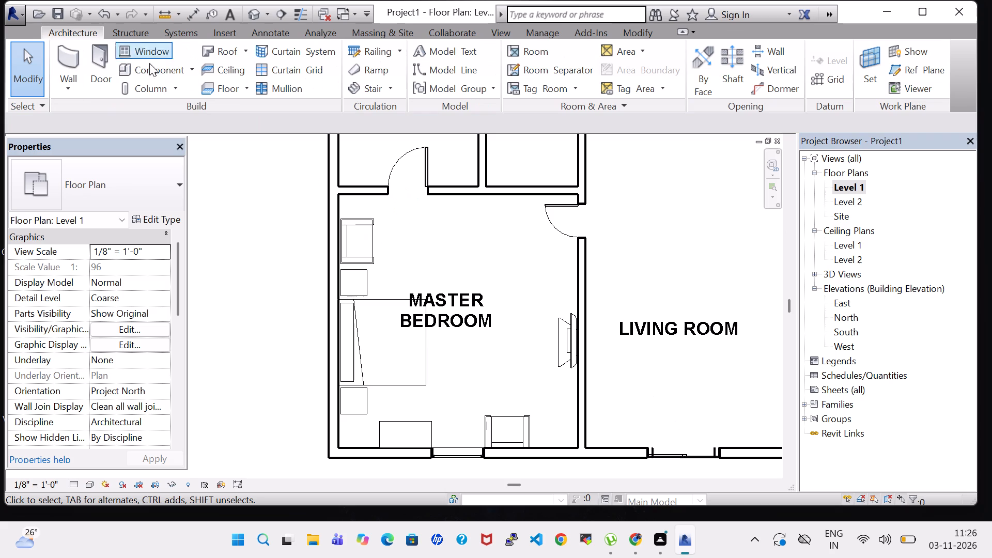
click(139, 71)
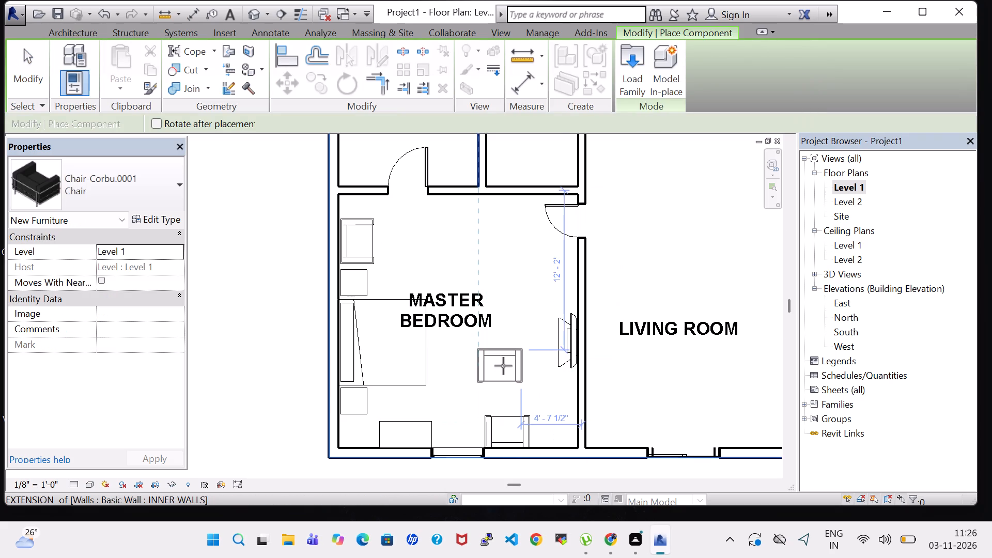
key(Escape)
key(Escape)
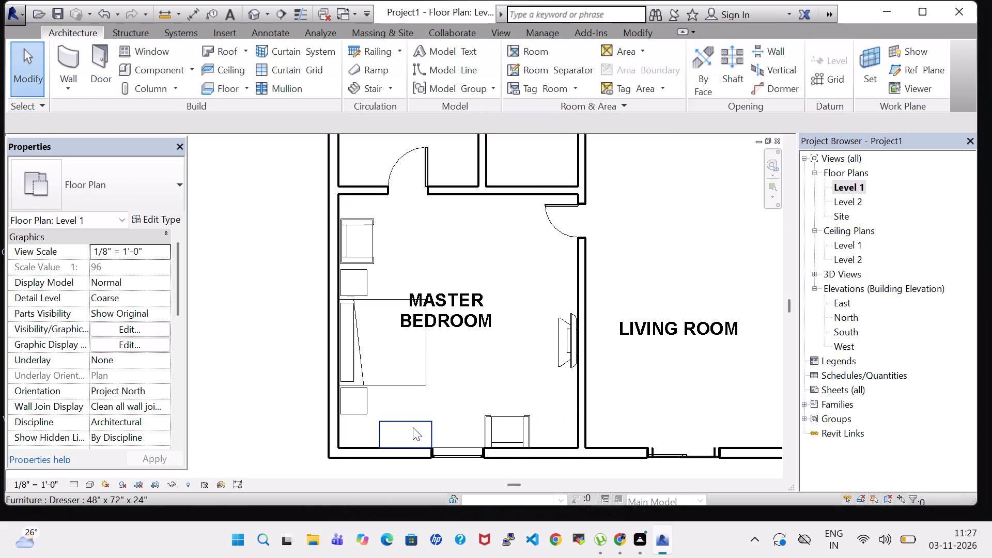
Nudge the dresser one increment away from the window, about 3' 3" from the bed-side exterior wall, keeping it against the window wall.
key(Left)
key(Left)
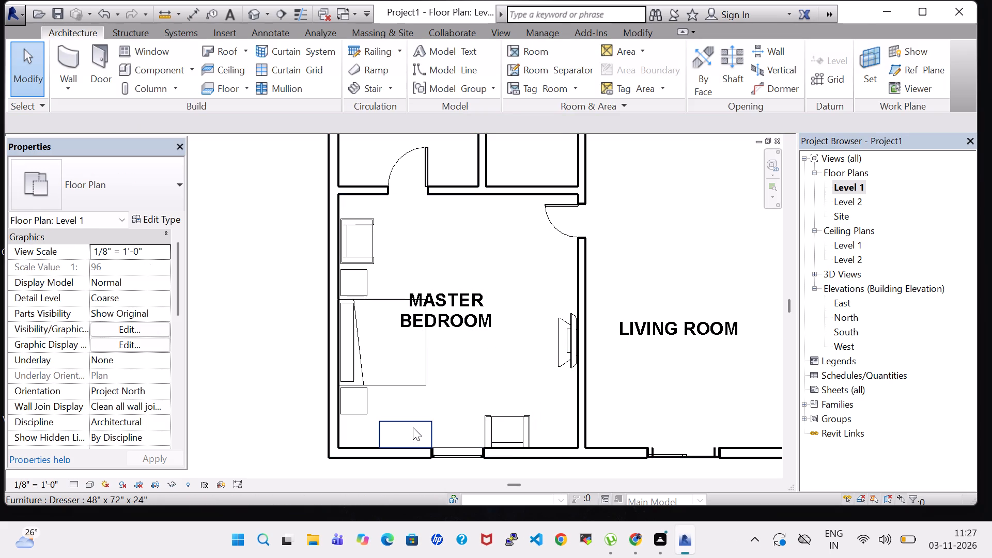
click(290, 410)
click(386, 427)
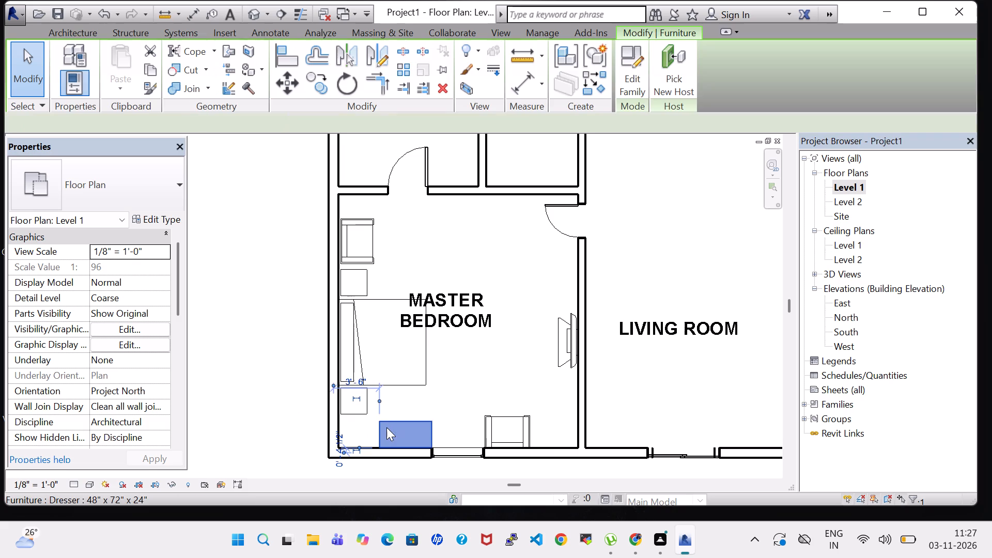
key(Up)
key(Left)
key(Down)
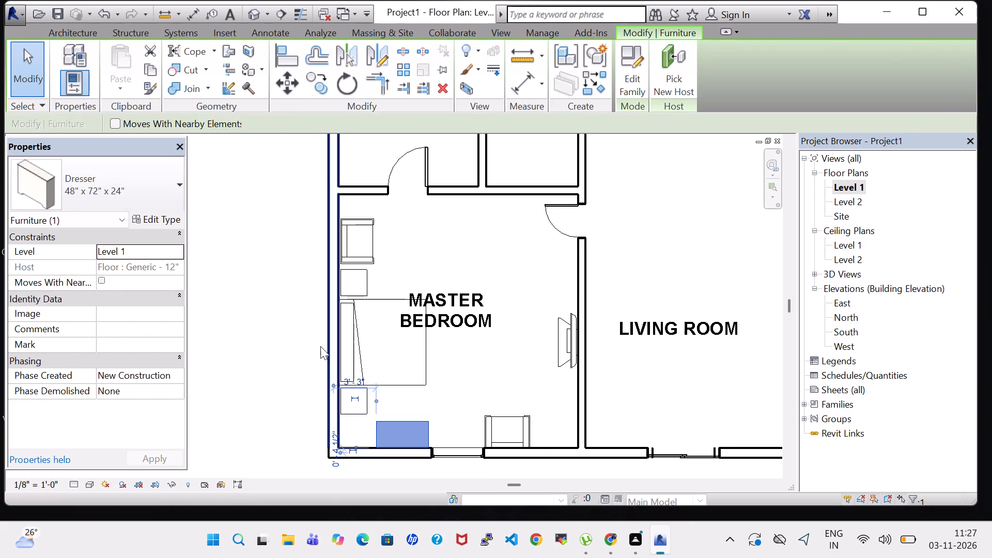
click(291, 347)
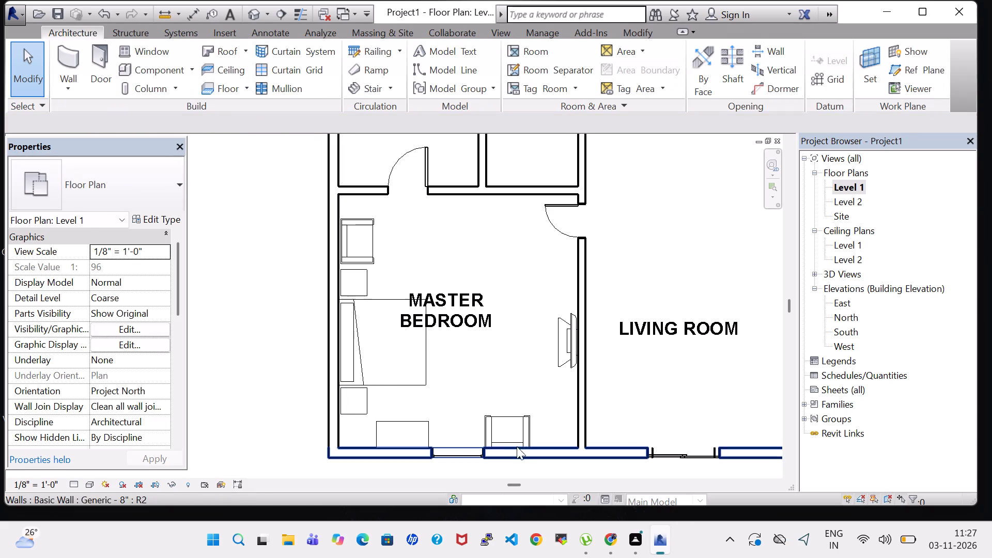
Load the Table-Round family from Furniture's Tables folder and place a 36" Diameter one between the window-wall chair and living room partition.
click(146, 68)
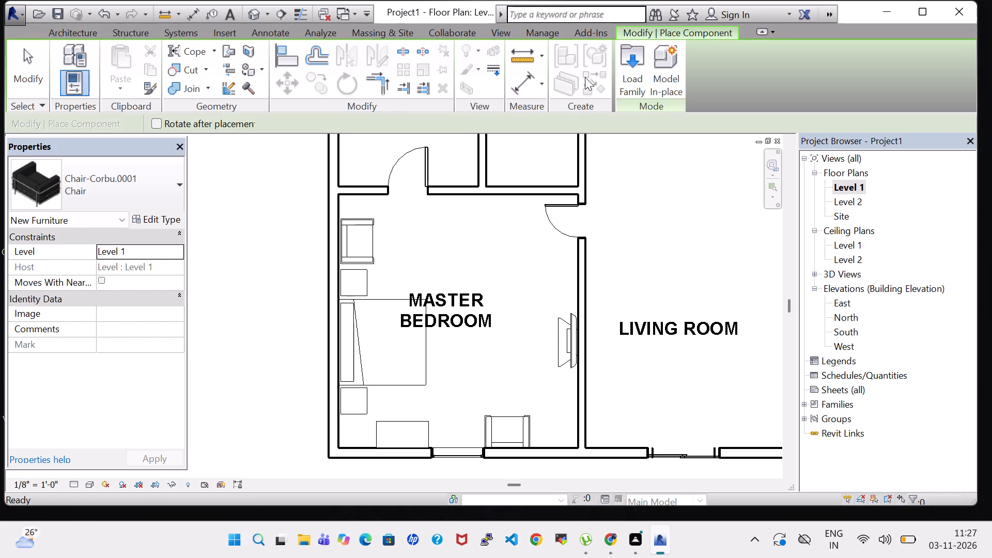
click(632, 69)
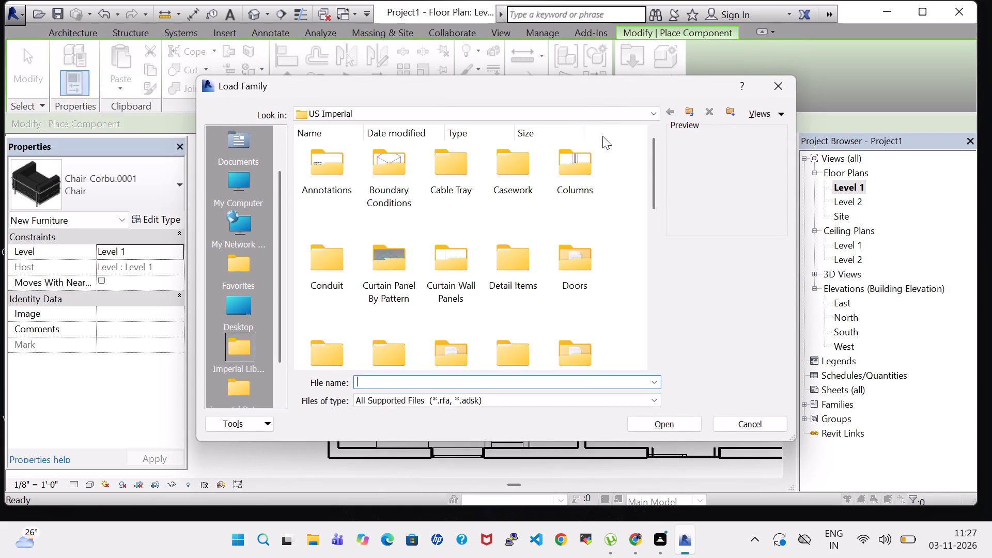
scroll(567, 238, down, 1)
double_click(588, 214)
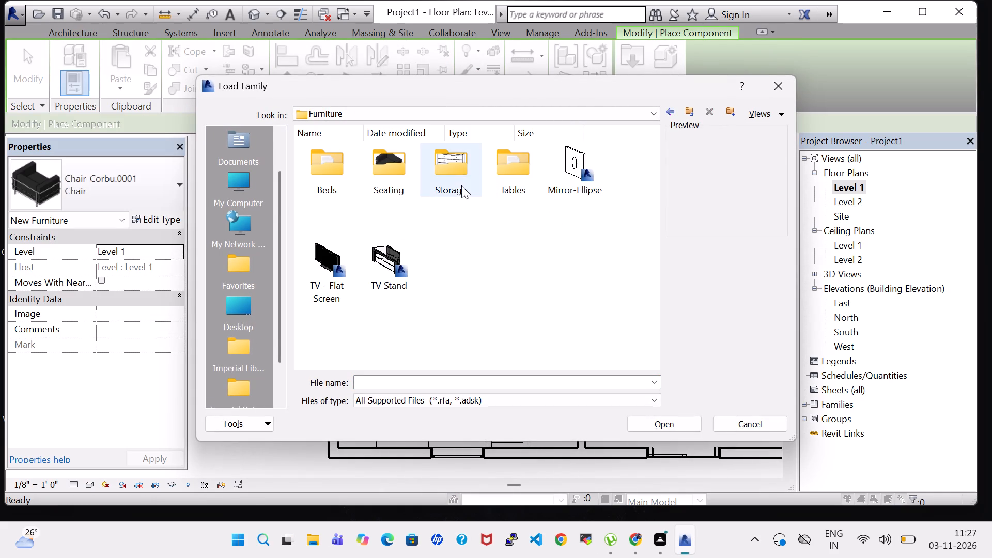
double_click(521, 171)
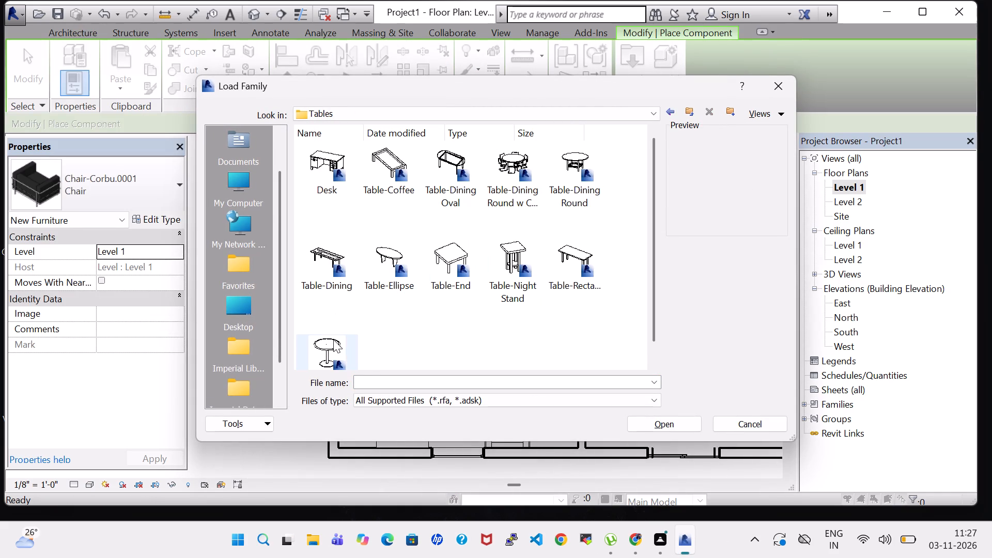
click(333, 339)
click(683, 421)
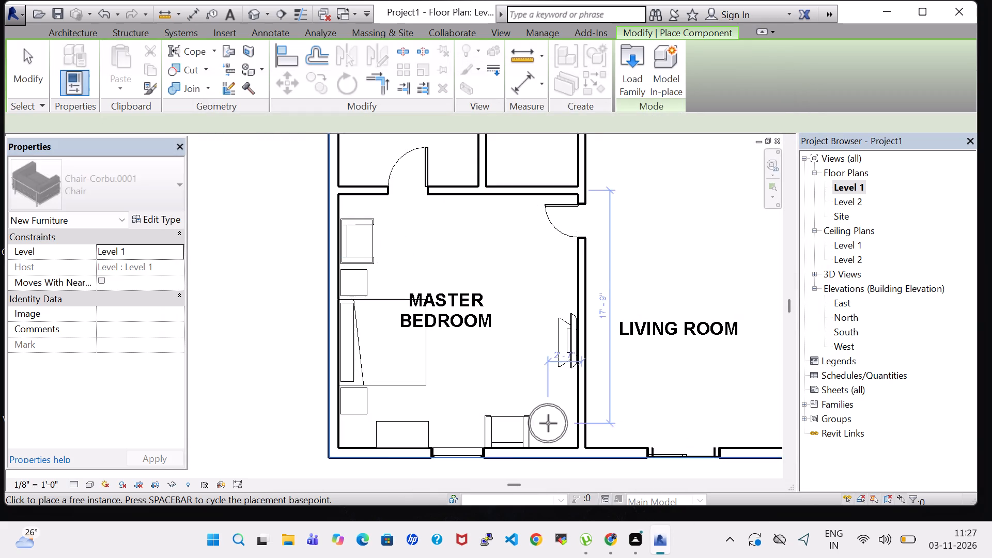
scroll(548, 423, up, 4)
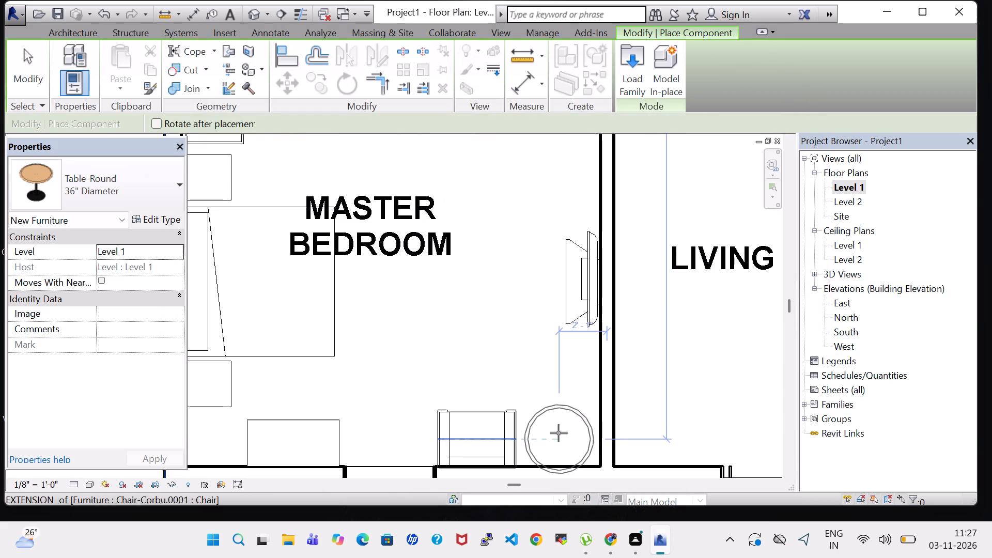
click(558, 430)
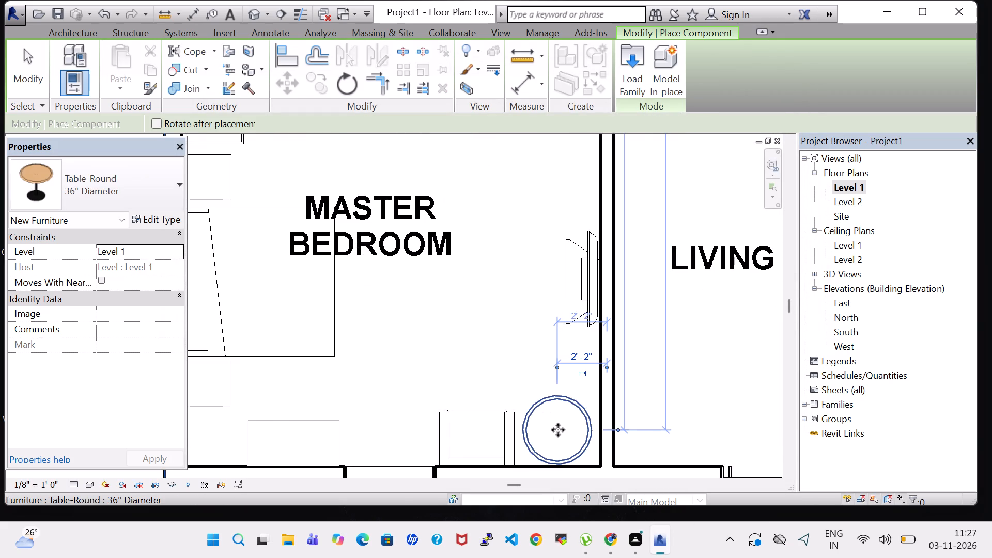
key(Escape)
key(Escape)
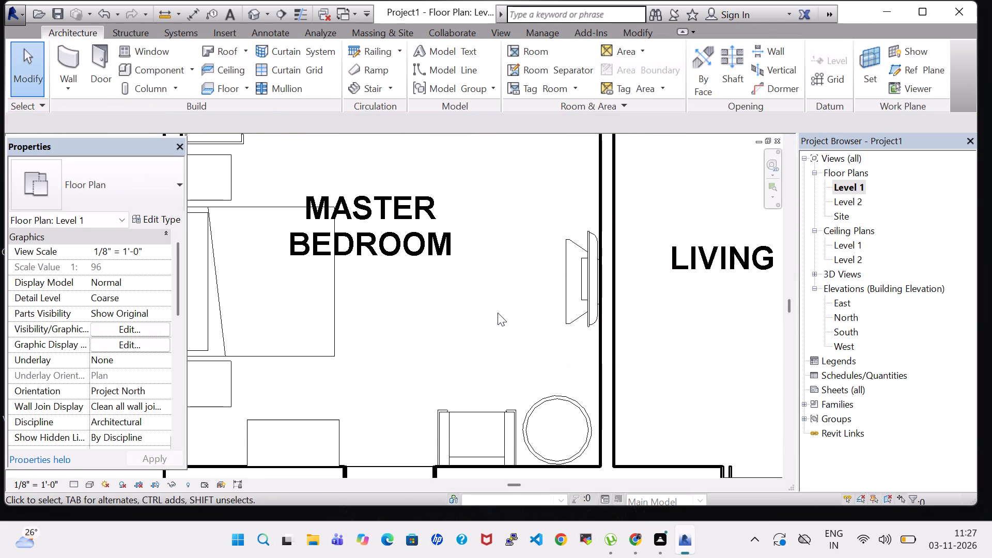
Examine the round table and surrounding master bedroom furniture in the 3D view.
click(246, 13)
scroll(455, 238, down, 1)
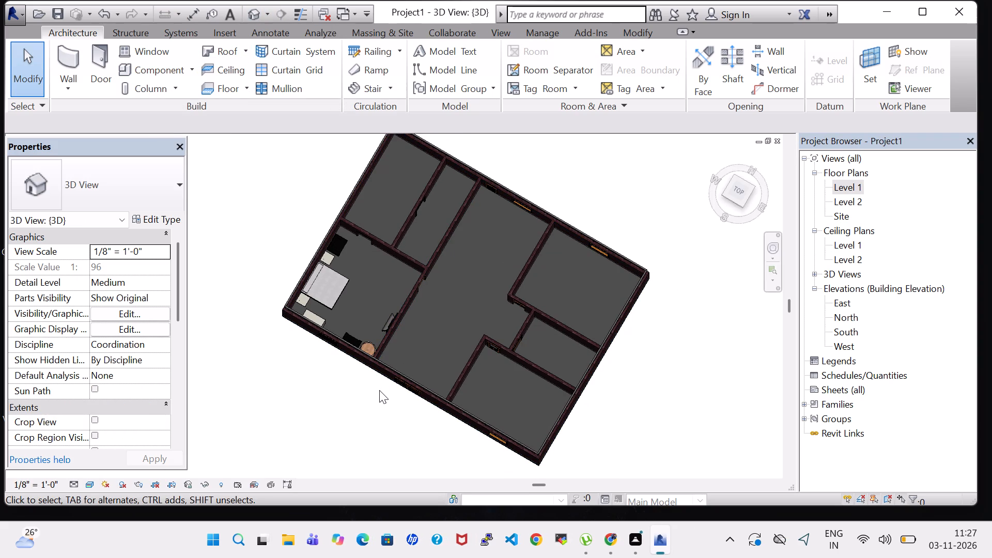
shift+middle_drag(322, 396, 226, 244)
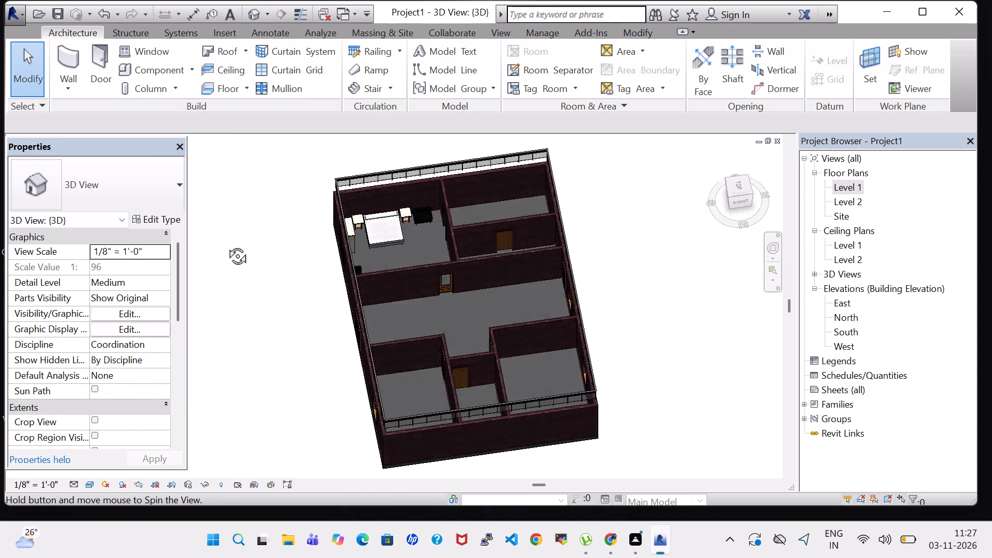
shift+middle_drag(226, 244, 226, 233)
shift+middle_drag(650, 302, 478, 318)
scroll(528, 243, up, 2)
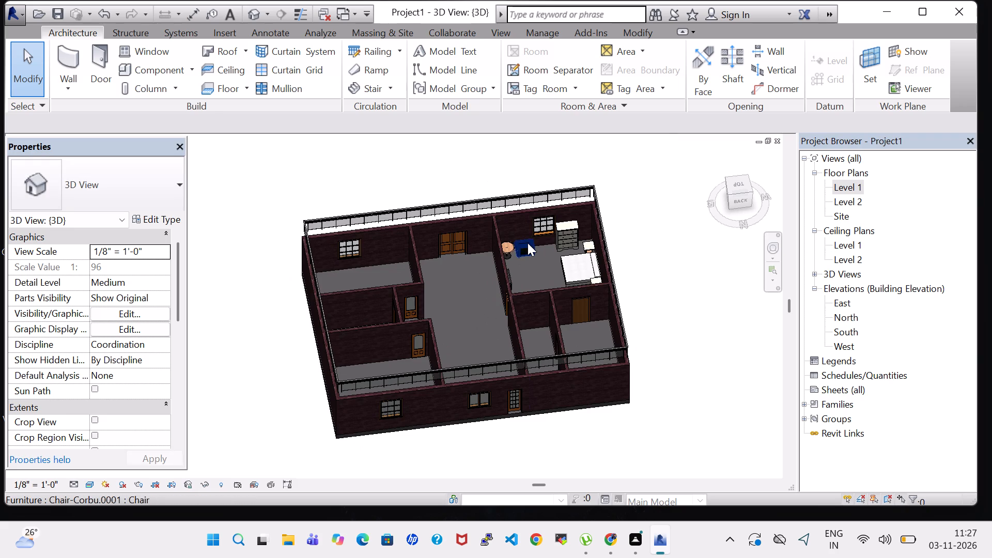
scroll(528, 243, up, 8)
shift+middle_drag(555, 295, 519, 296)
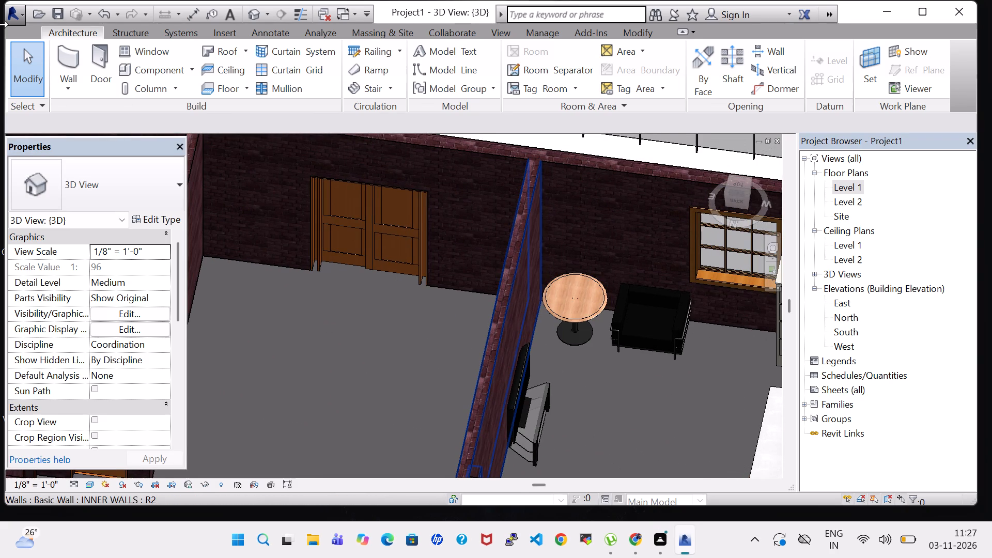
Load the Mirror-Ellipse family and place a 24" x 48" mirror on the master bedroom's window wall behind the round table in Level 1.
double_click(845, 187)
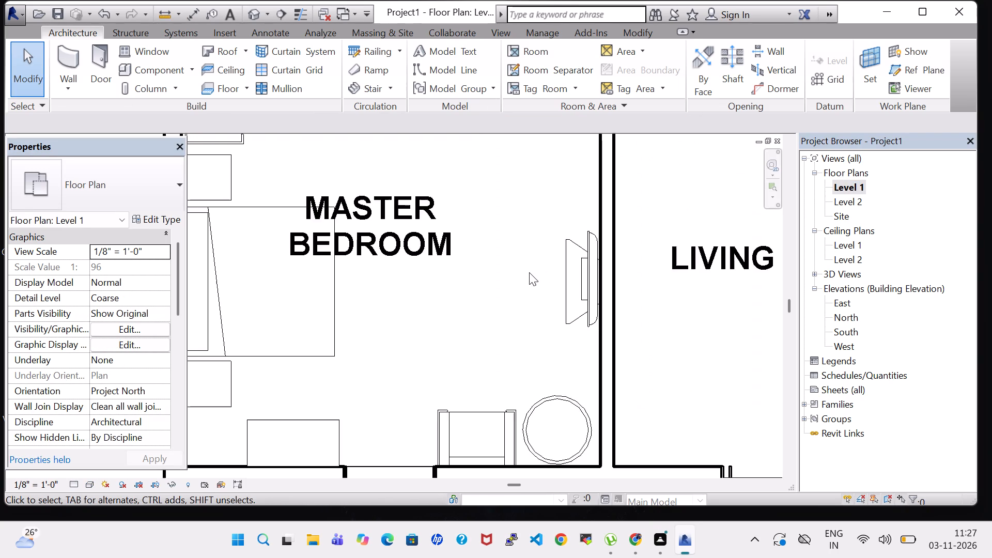
scroll(529, 272, down, 5)
click(158, 64)
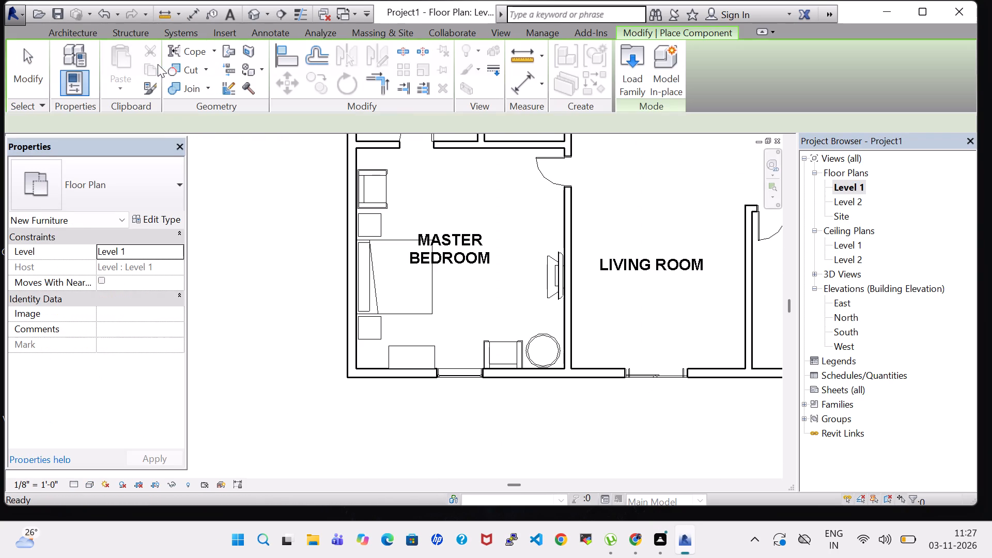
click(637, 61)
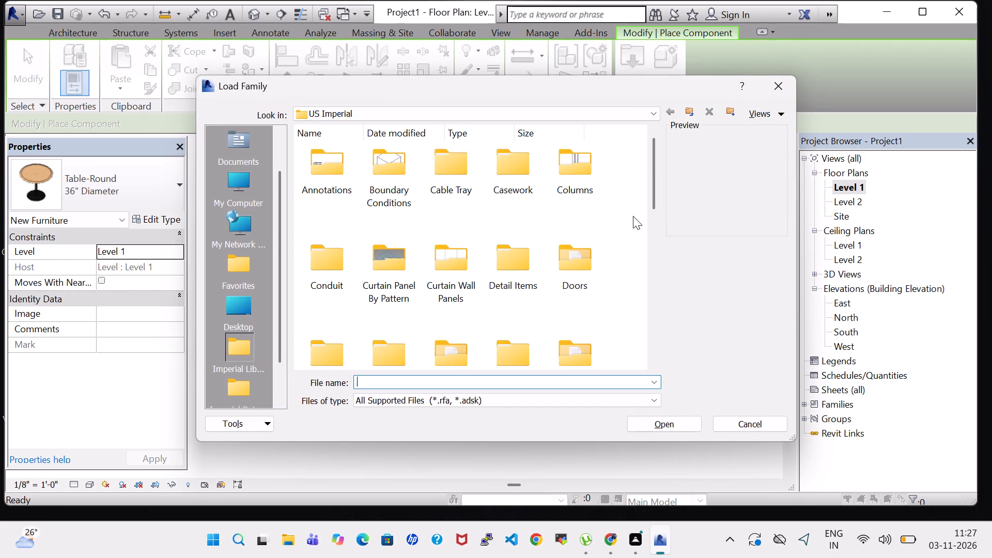
scroll(561, 251, down, 1)
double_click(586, 219)
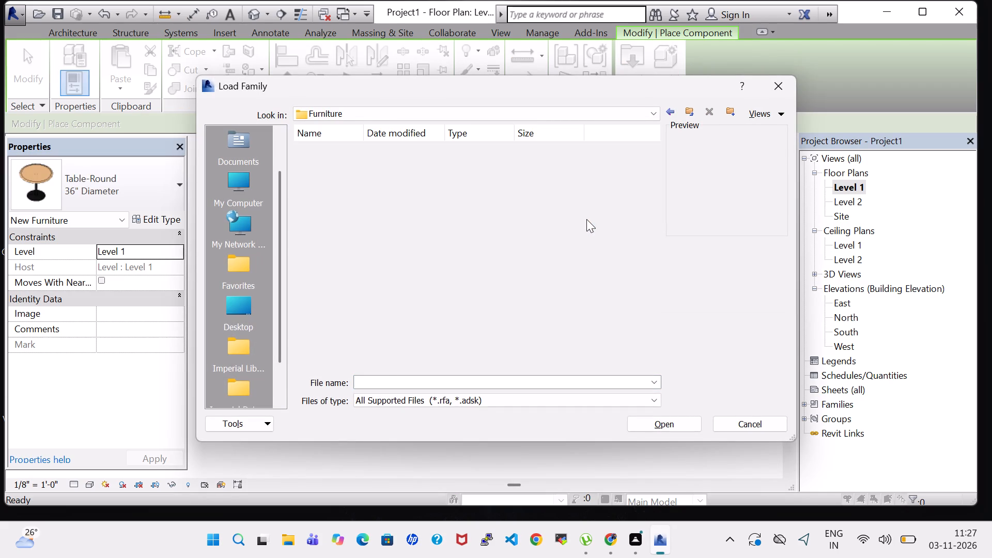
click(580, 169)
click(681, 428)
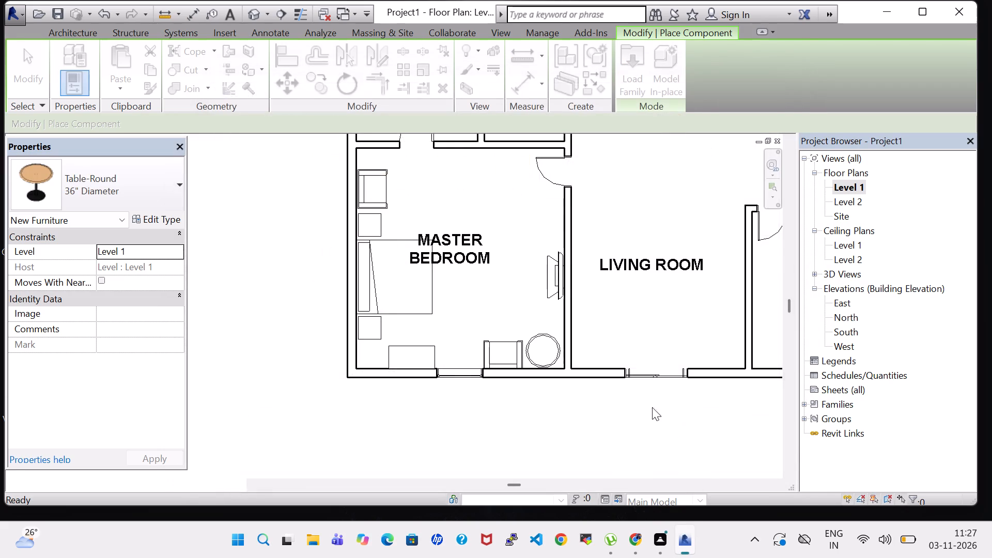
scroll(492, 323, up, 5)
scroll(557, 404, up, 6)
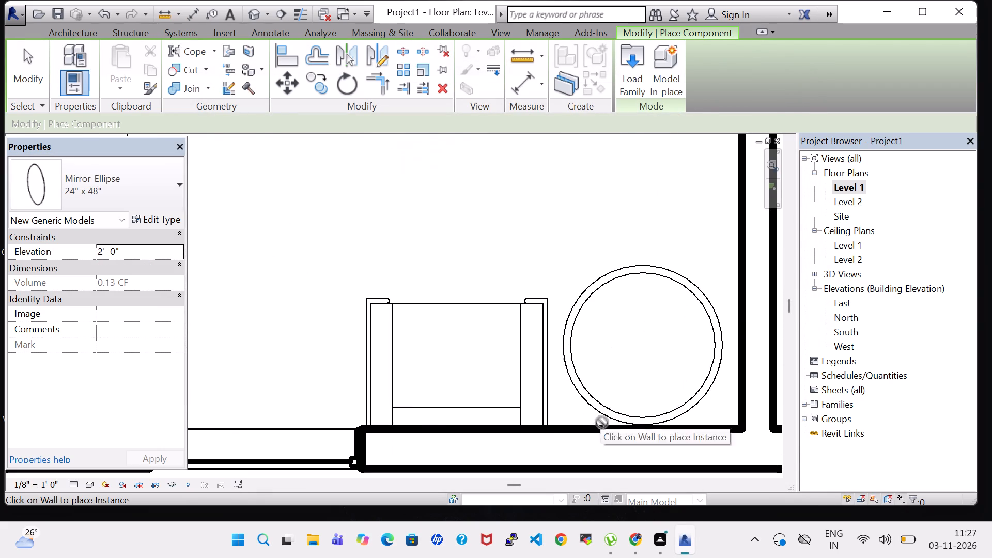
click(648, 424)
key(Escape)
key(Escape)
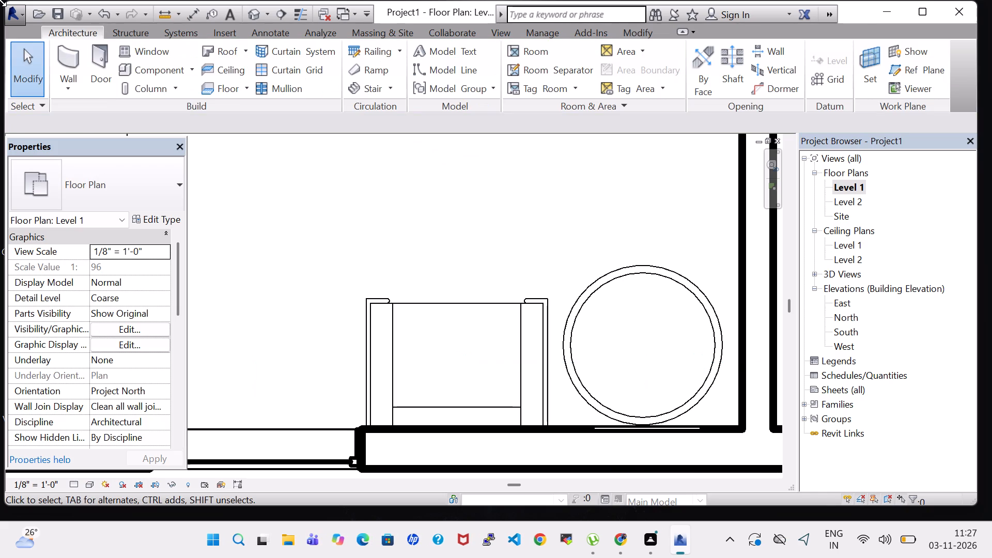
In the 3D view, nudge the elliptical mirror up the wall above the round table to an elevation of 3' 2".
click(249, 9)
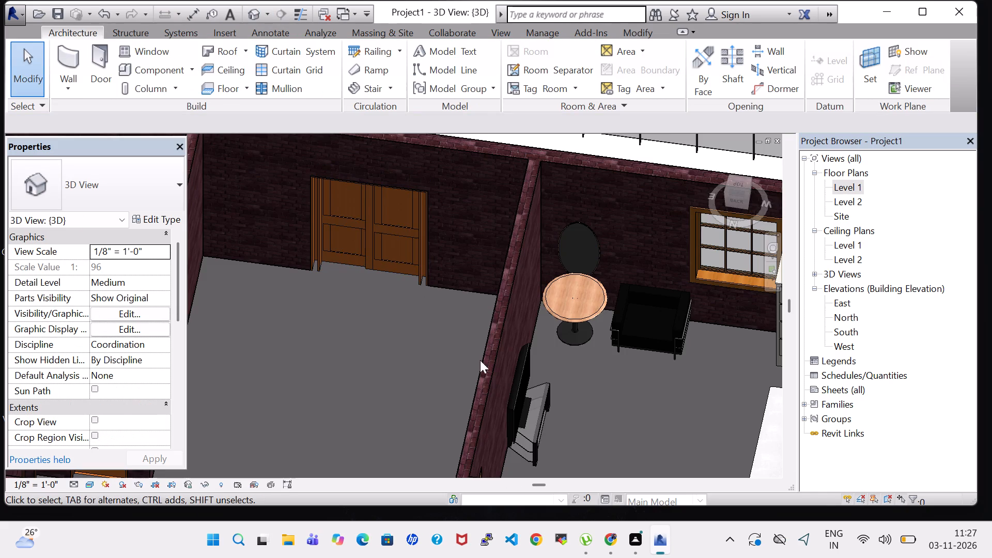
shift+middle_click(599, 395)
shift+middle_drag(600, 394, 618, 342)
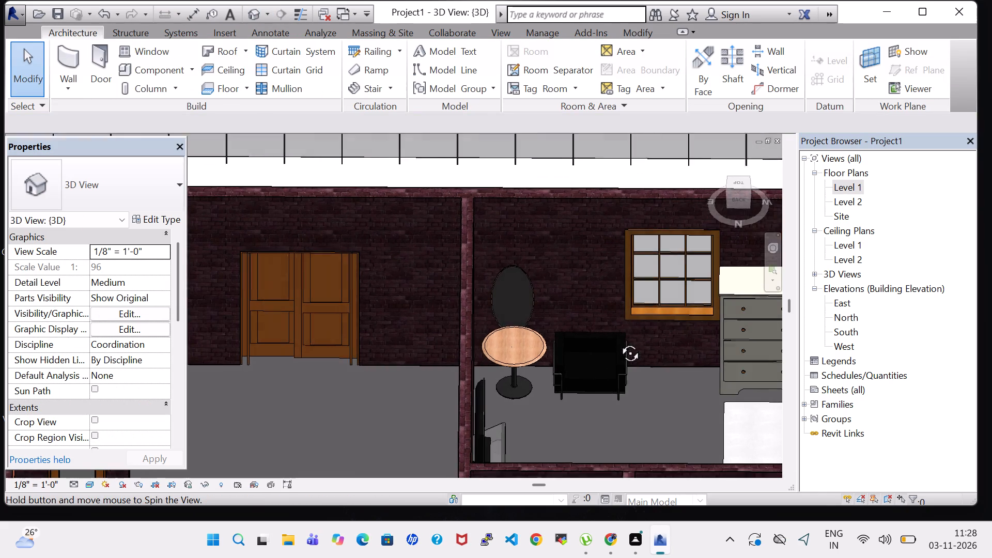
shift+middle_drag(618, 342, 618, 340)
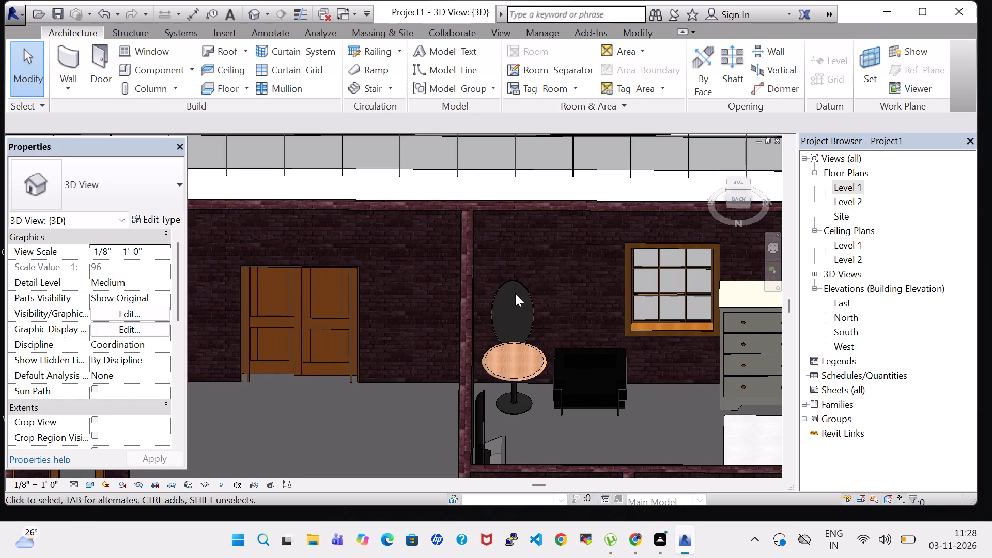
click(515, 293)
click(520, 284)
key(Up)
key(Up)
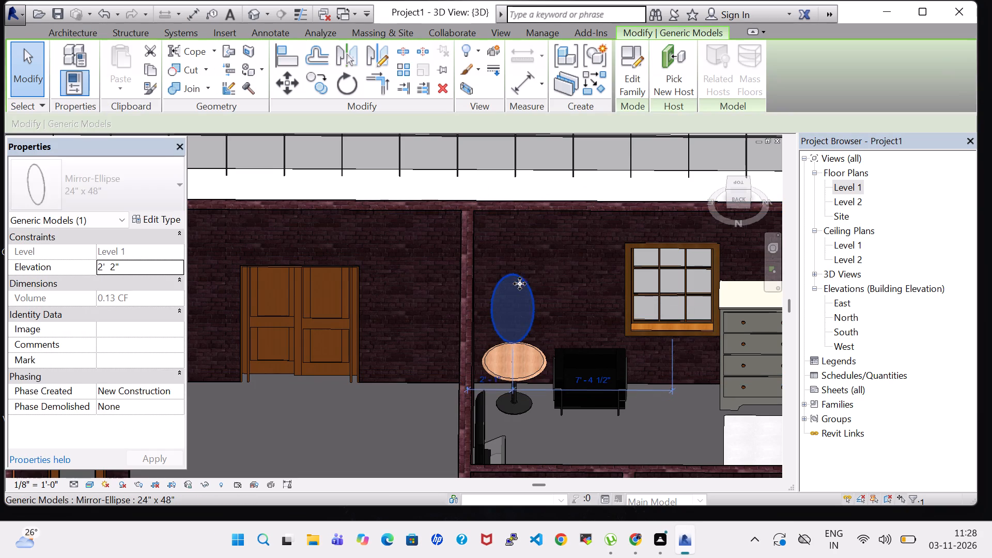
key(Up)
key(Up)
key(Up)
key(Up)
key(Up)
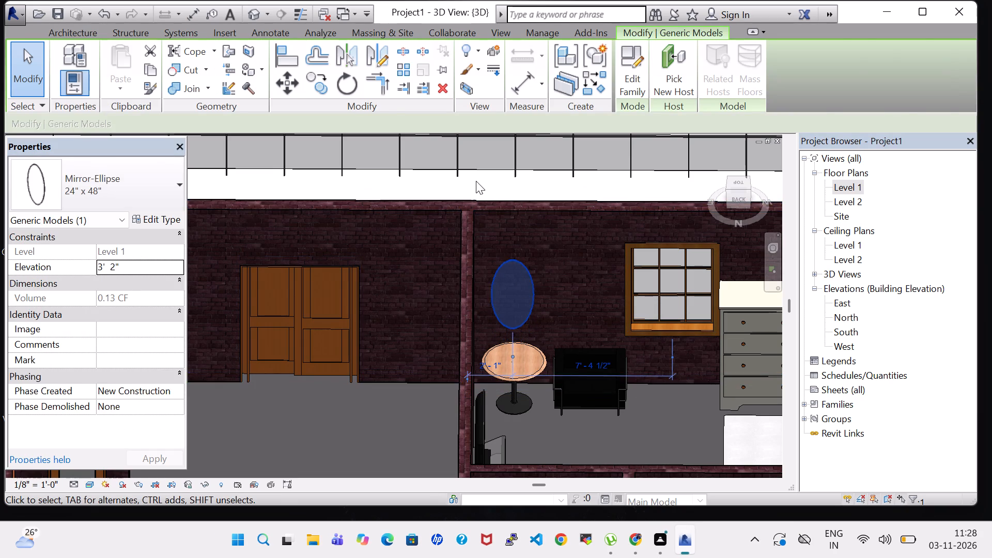
click(476, 181)
Examine the mirror's position above the table in 3D and review the whole house layout in the Level 1 floor plan.
scroll(507, 297, up, 5)
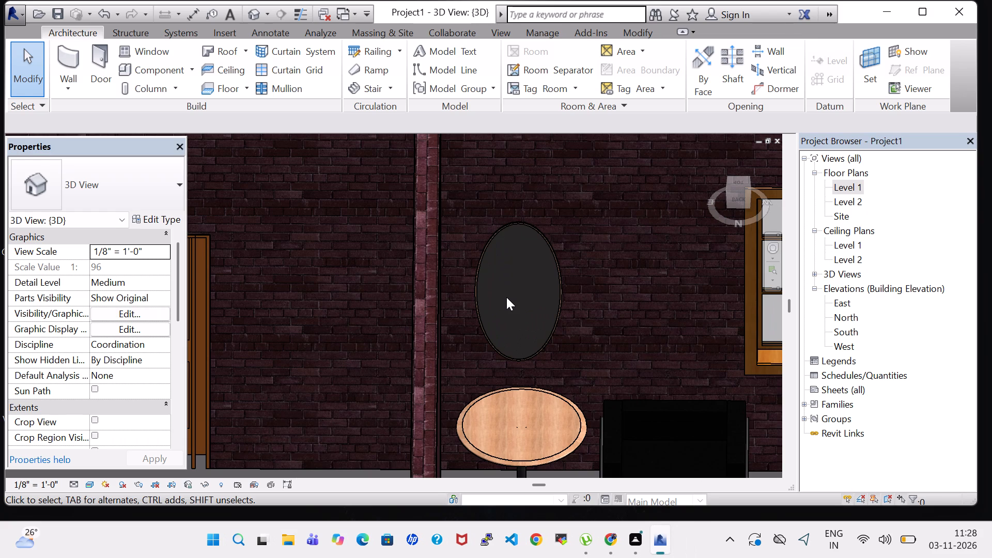
scroll(506, 298, down, 2)
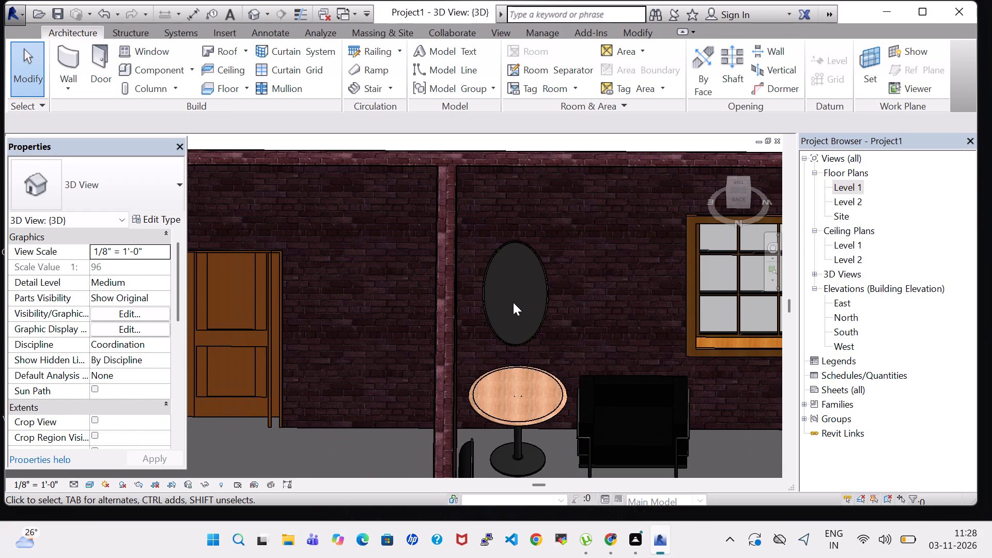
scroll(513, 302, down, 2)
scroll(563, 195, down, 2)
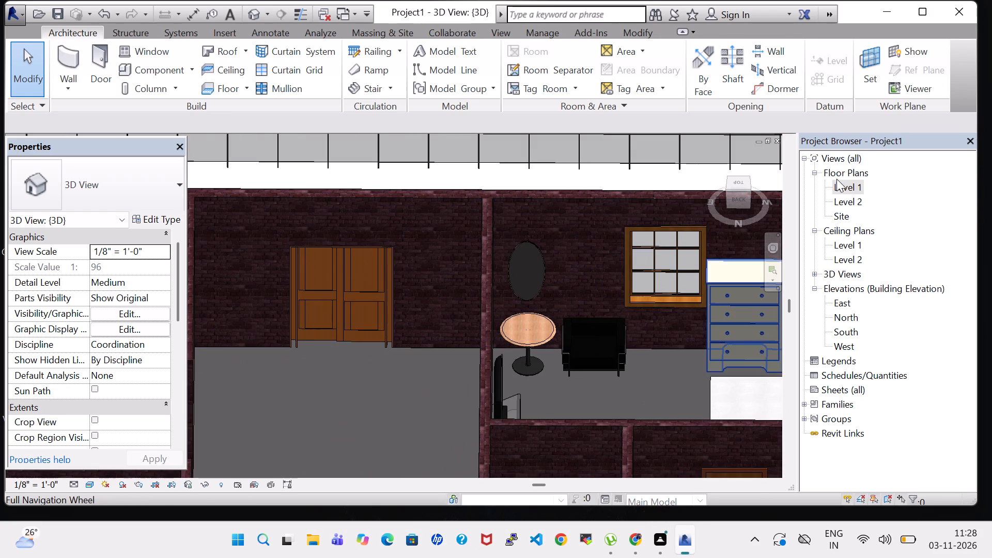
double_click(849, 183)
scroll(489, 243, down, 6)
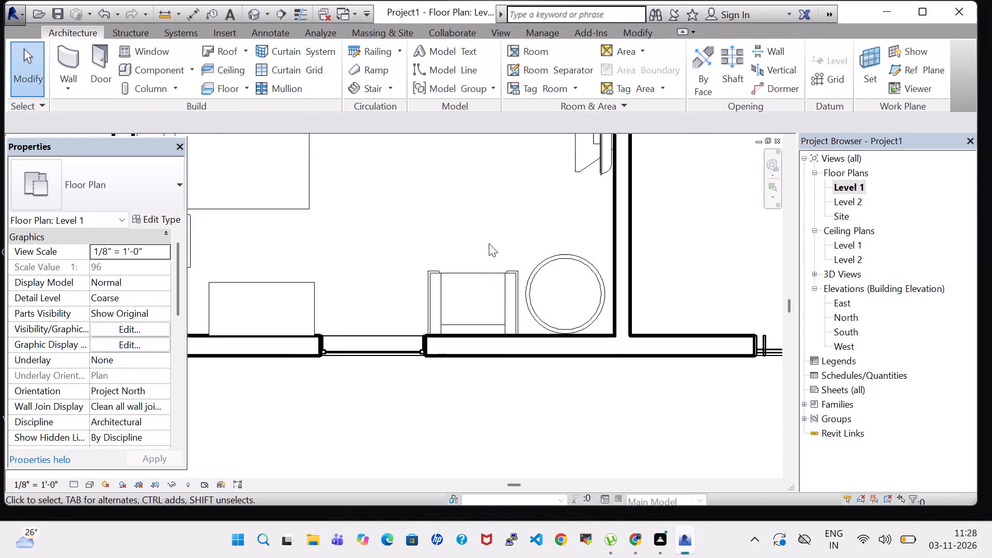
scroll(489, 243, down, 1)
middle_click(486, 230)
middle_drag(486, 230, 475, 273)
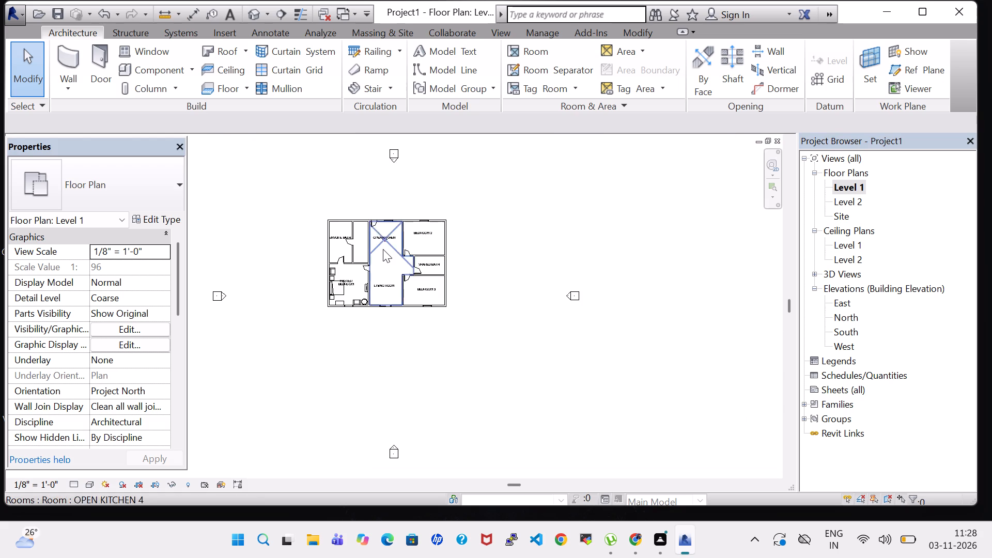
scroll(383, 249, up, 10)
scroll(587, 252, down, 2)
middle_drag(646, 252, 715, 246)
Browse the US Imperial library's Furniture folder and its Storage subfolder for further component families to place.
click(149, 68)
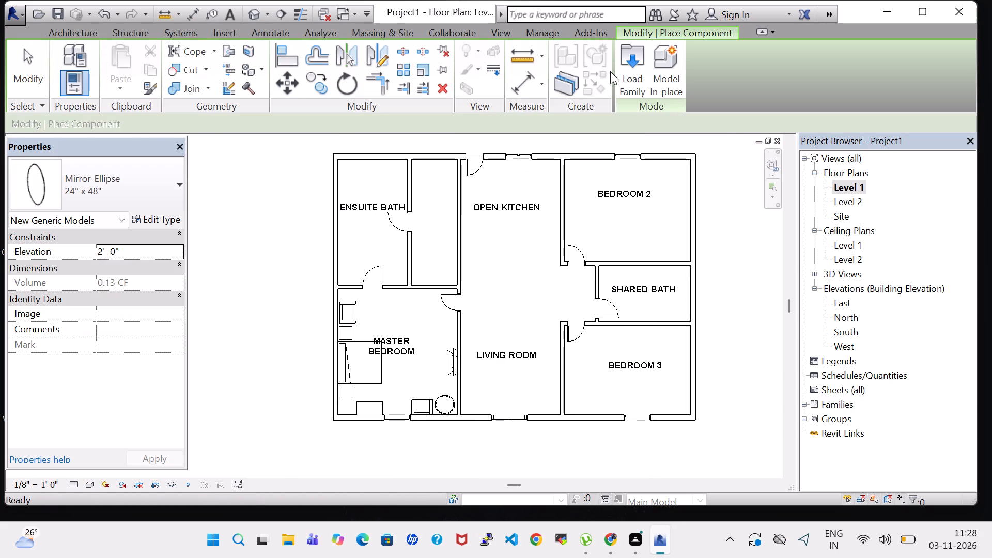
click(629, 71)
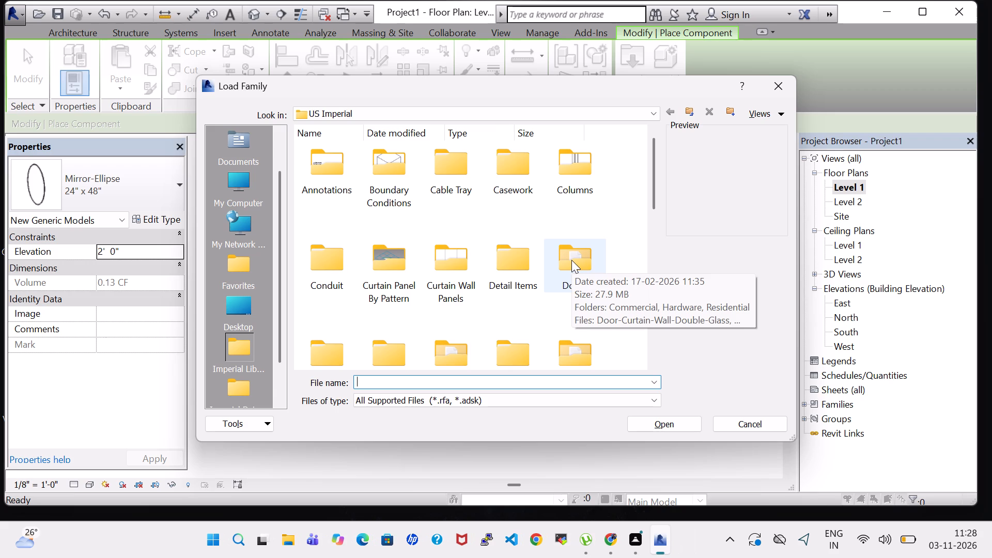
scroll(570, 256, down, 2)
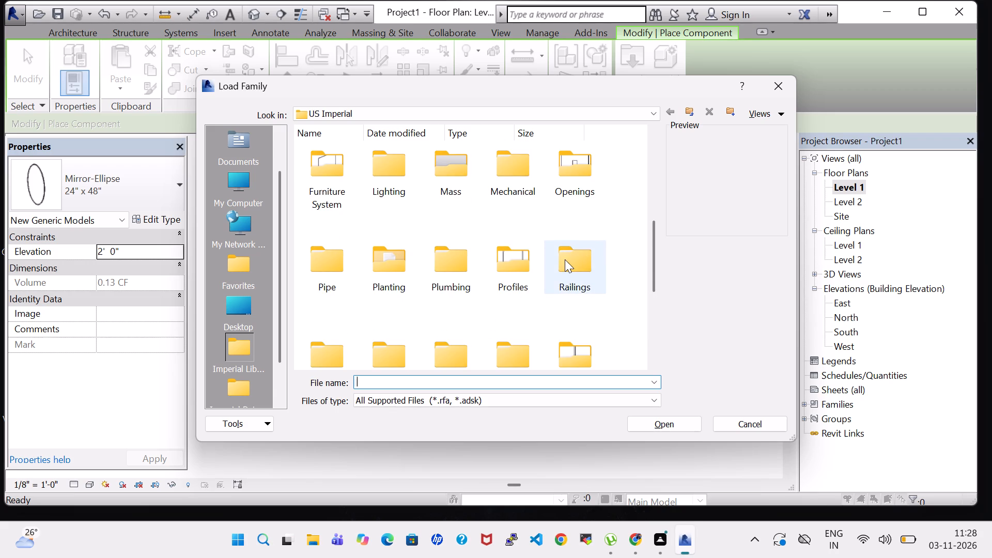
scroll(565, 259, up, 1)
click(578, 209)
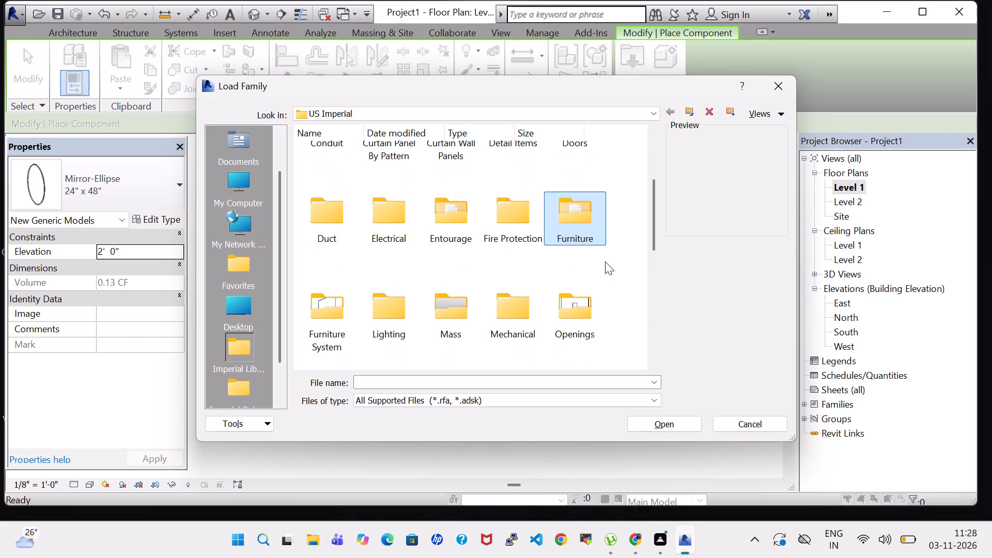
click(605, 261)
double_click(581, 218)
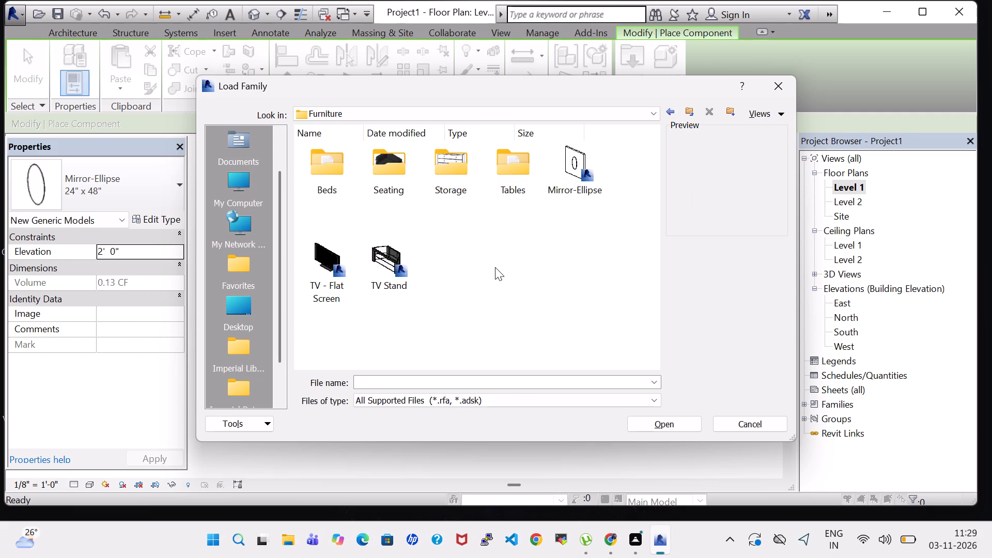
double_click(451, 151)
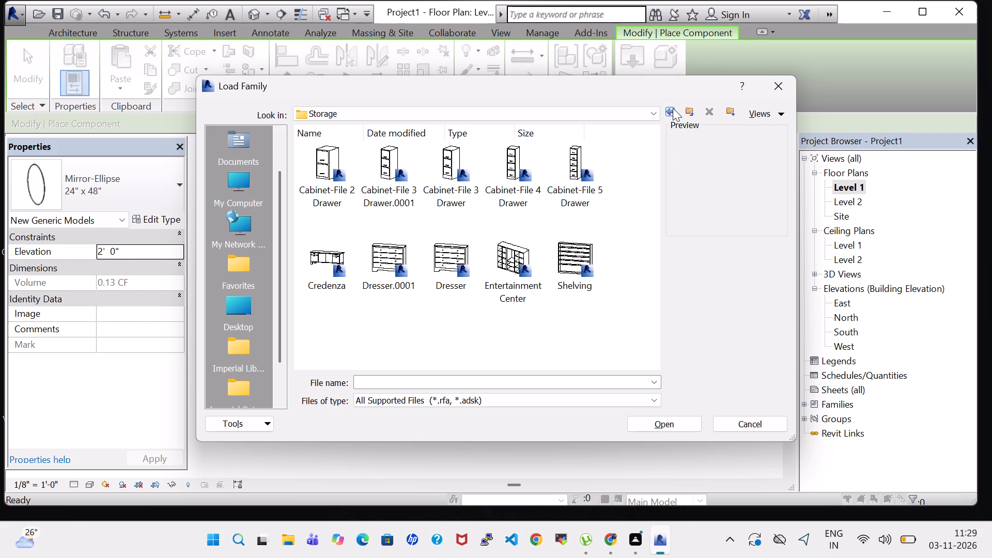
click(673, 108)
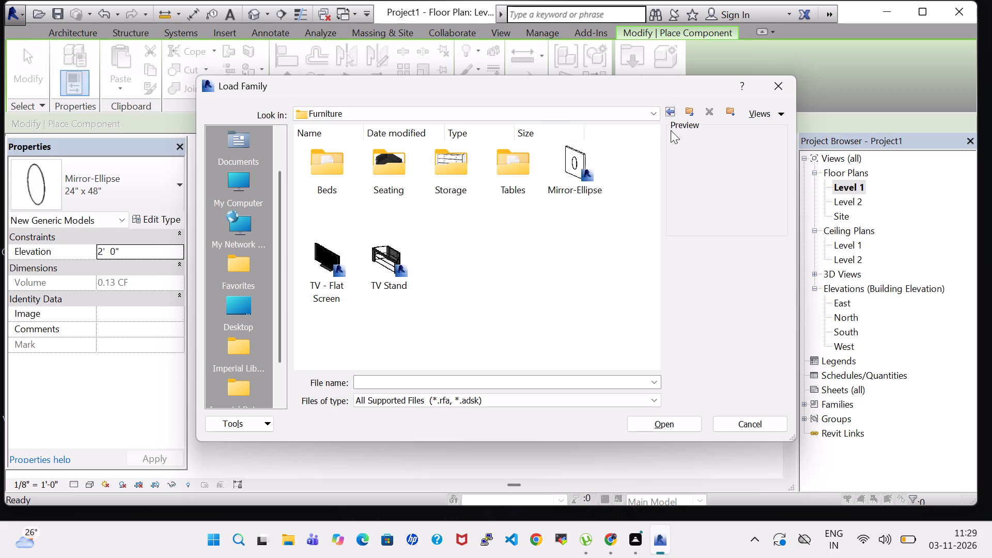
click(781, 90)
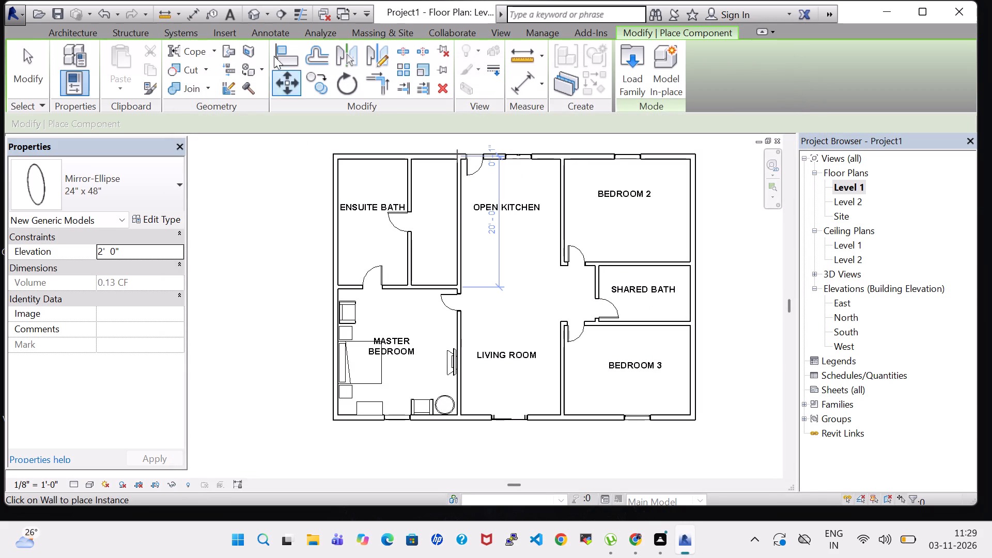
Examine the mirror, round table and armchair in the 3D view, and review the room layout in the Level 1 floor plan.
click(256, 16)
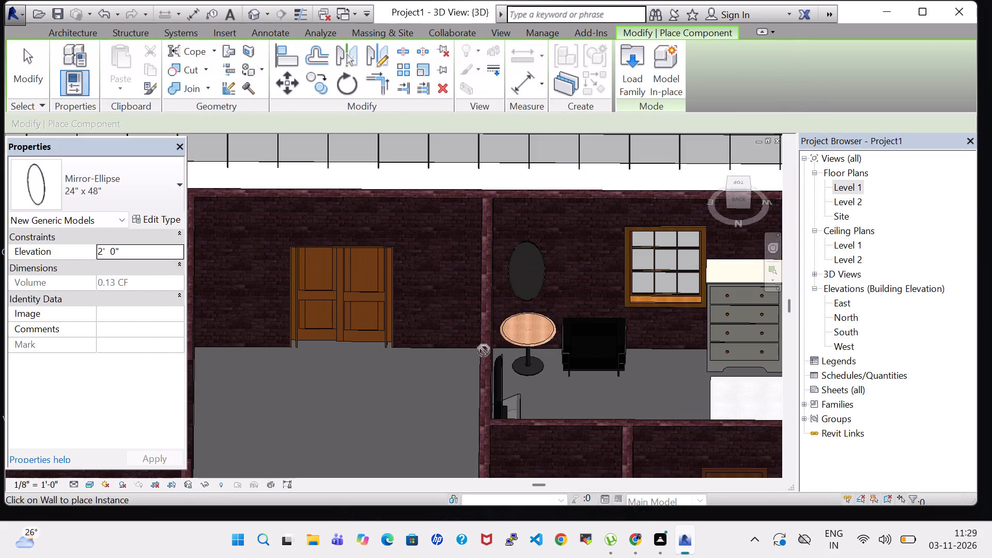
key(Escape)
key(Escape)
key(Escape)
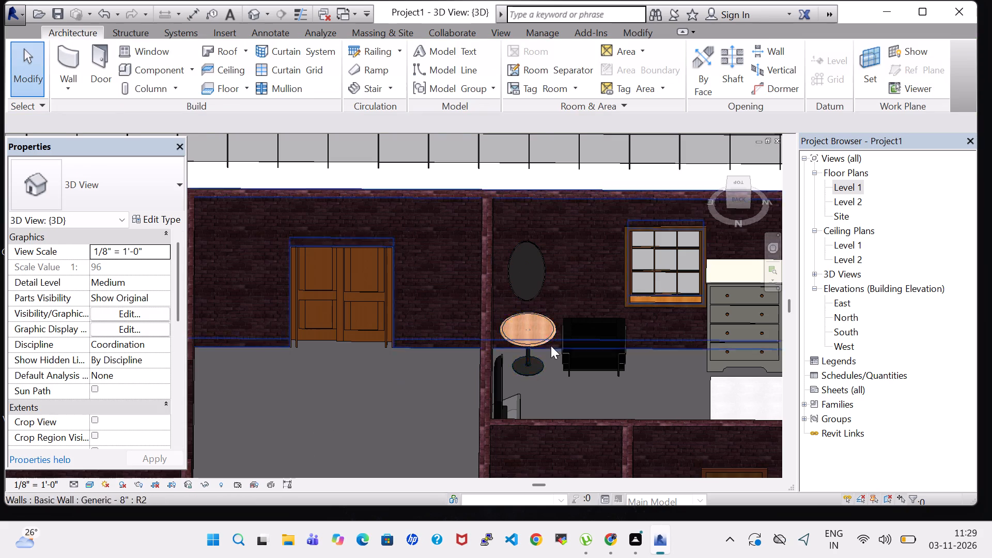
scroll(533, 315, up, 3)
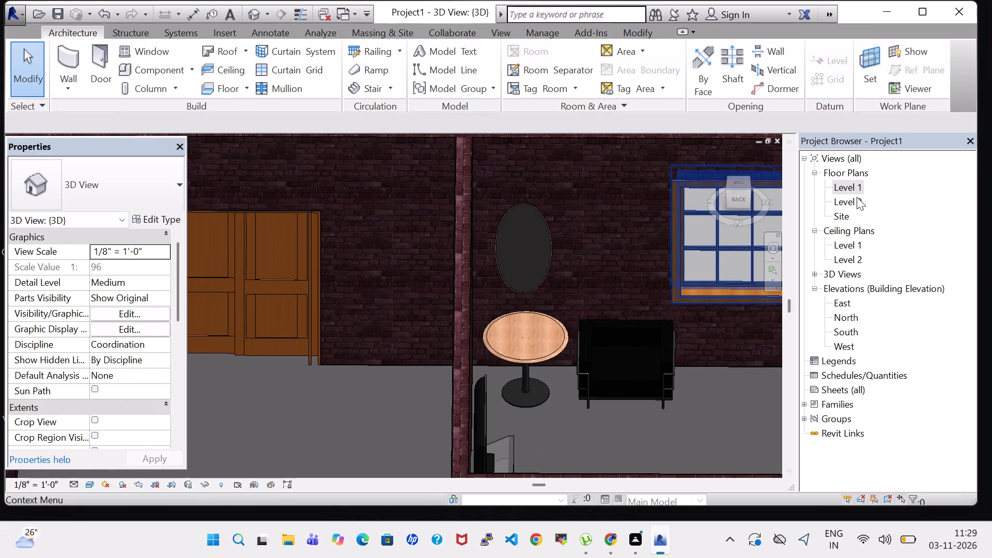
double_click(847, 191)
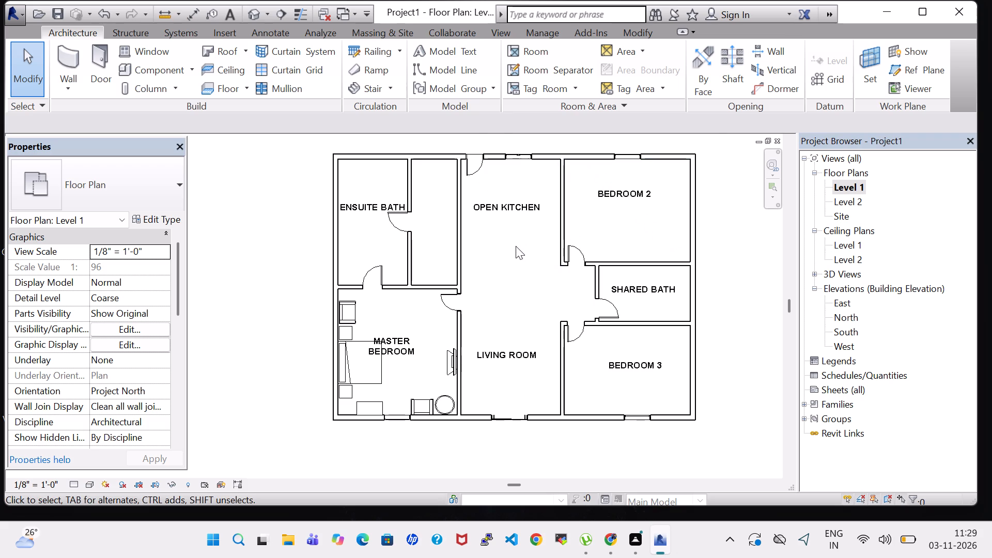
scroll(516, 246, up, 1)
middle_drag(516, 246, 505, 250)
middle_drag(462, 267, 443, 272)
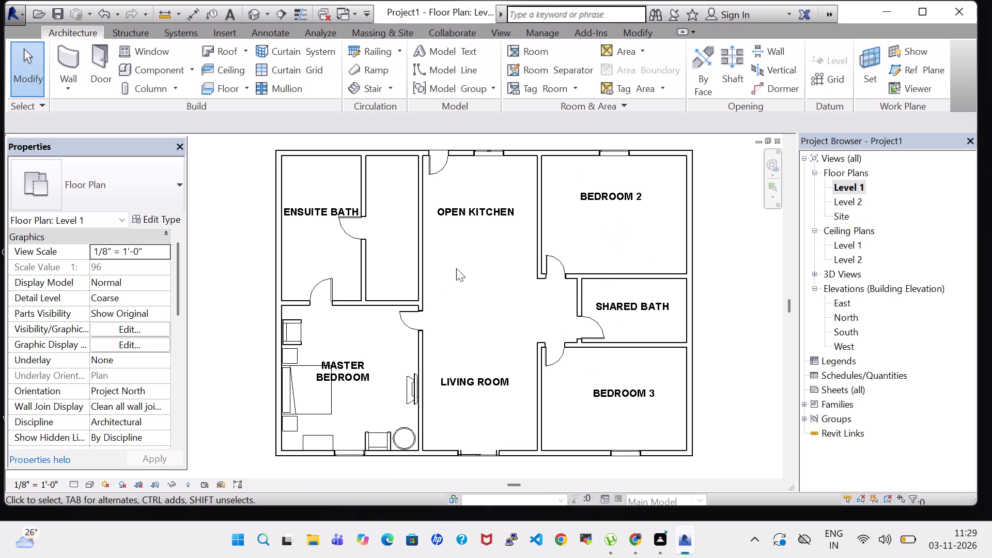
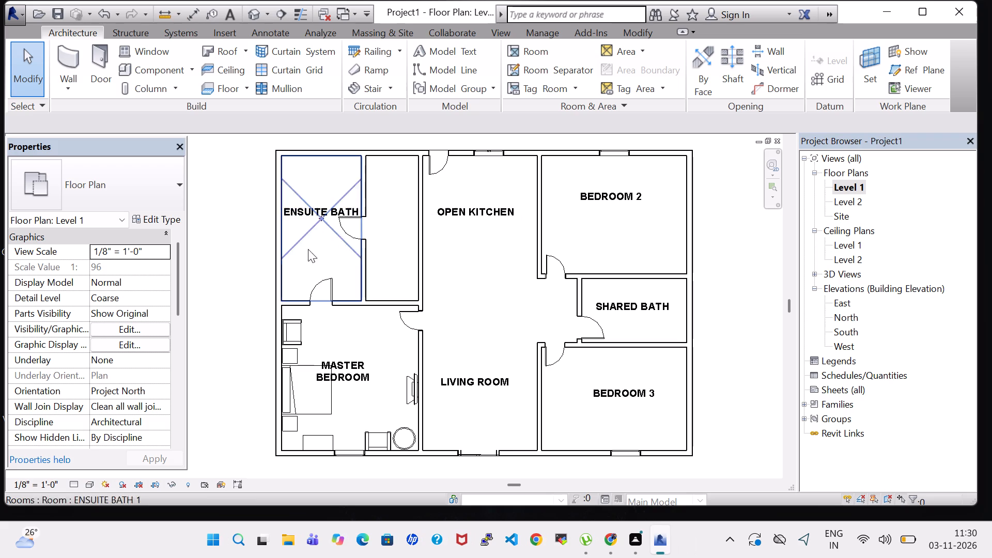
Load the Shelving family from the US Imperial library's Furniture > Storage folder for component placement.
double_click(240, 244)
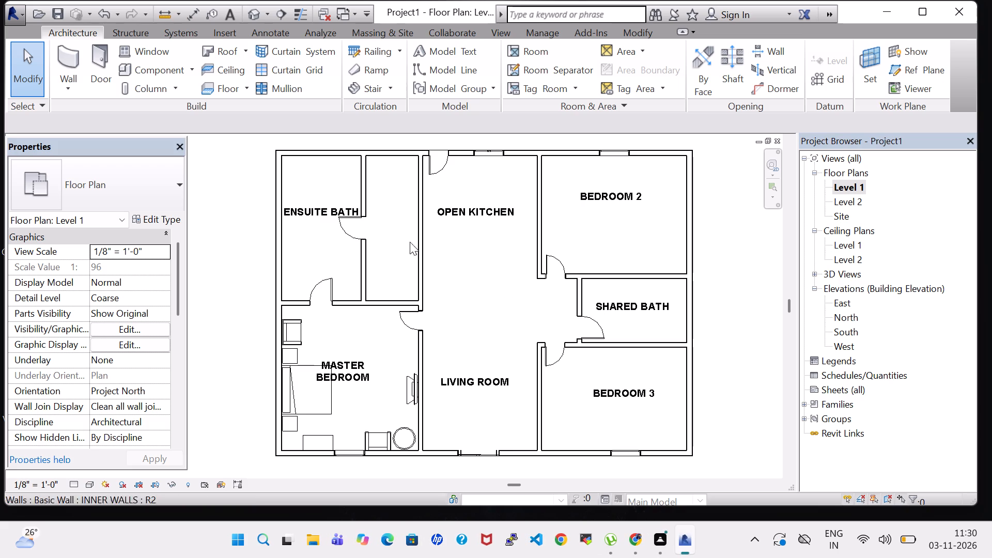
click(146, 65)
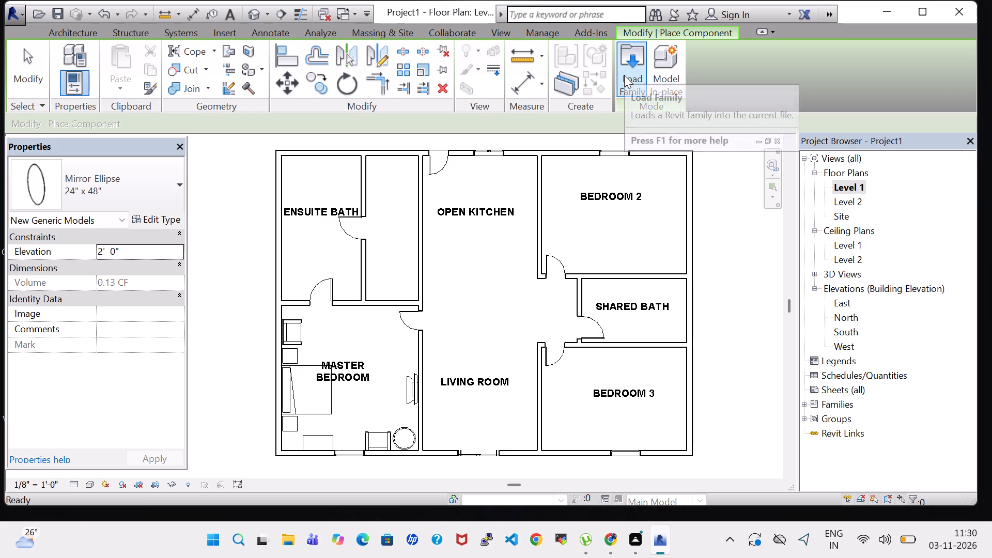
click(624, 75)
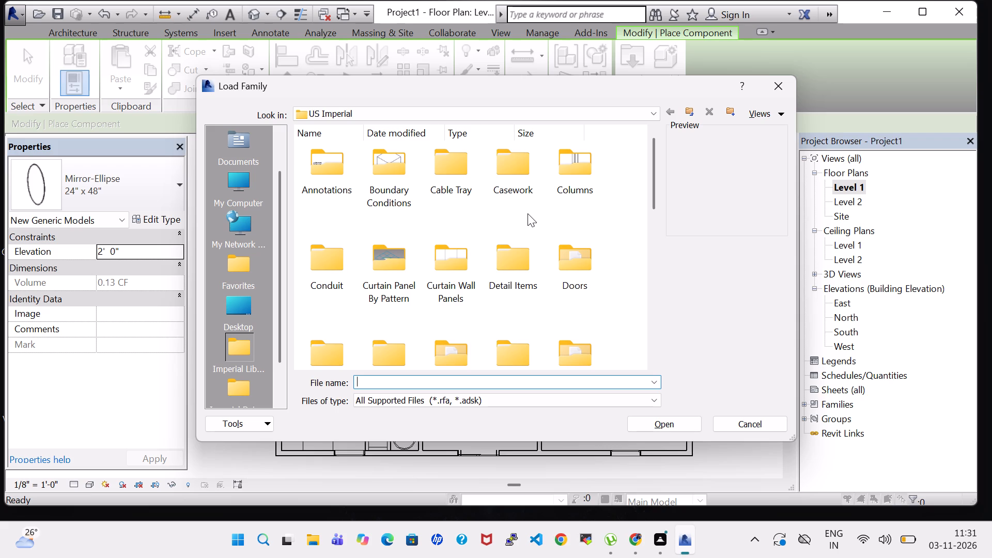
scroll(533, 245, down, 1)
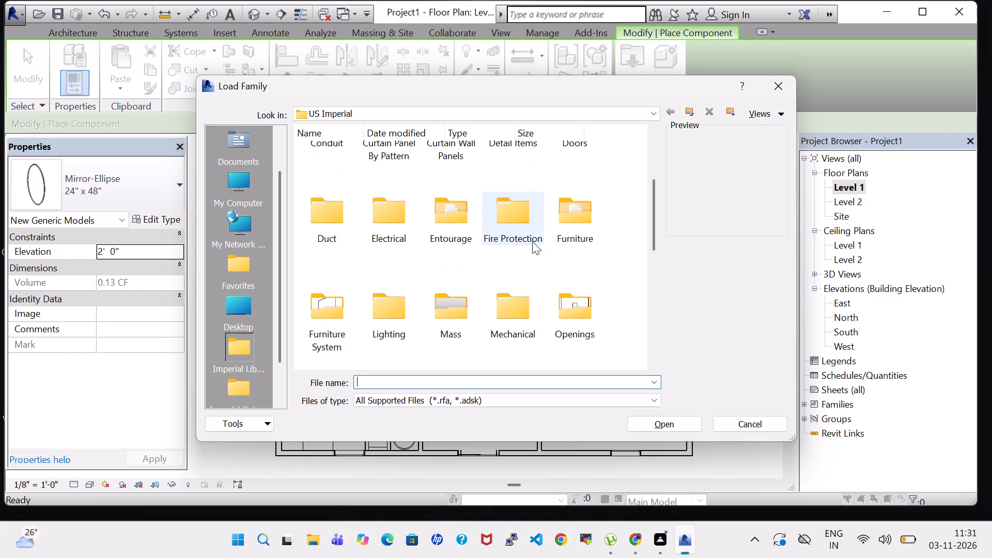
click(572, 216)
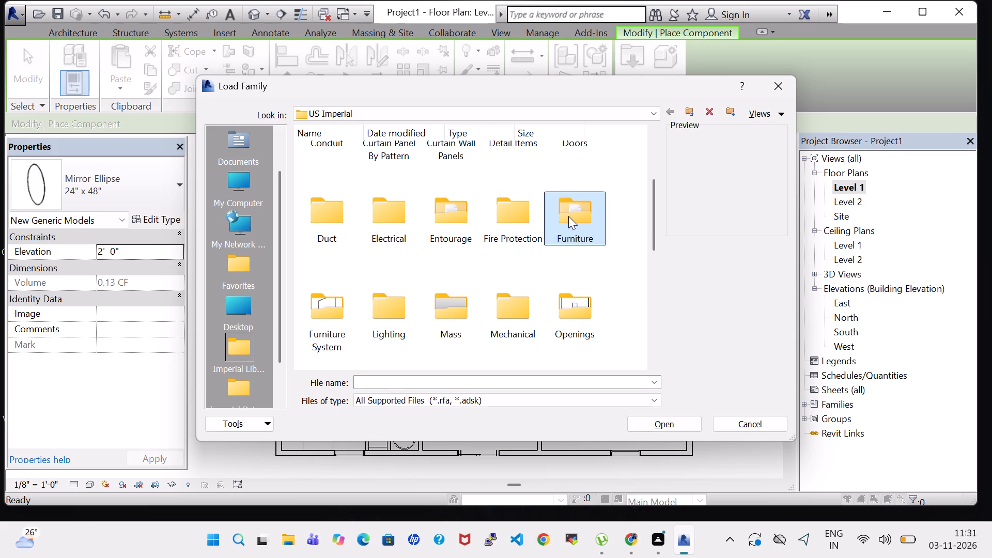
click(568, 216)
click(555, 263)
double_click(576, 212)
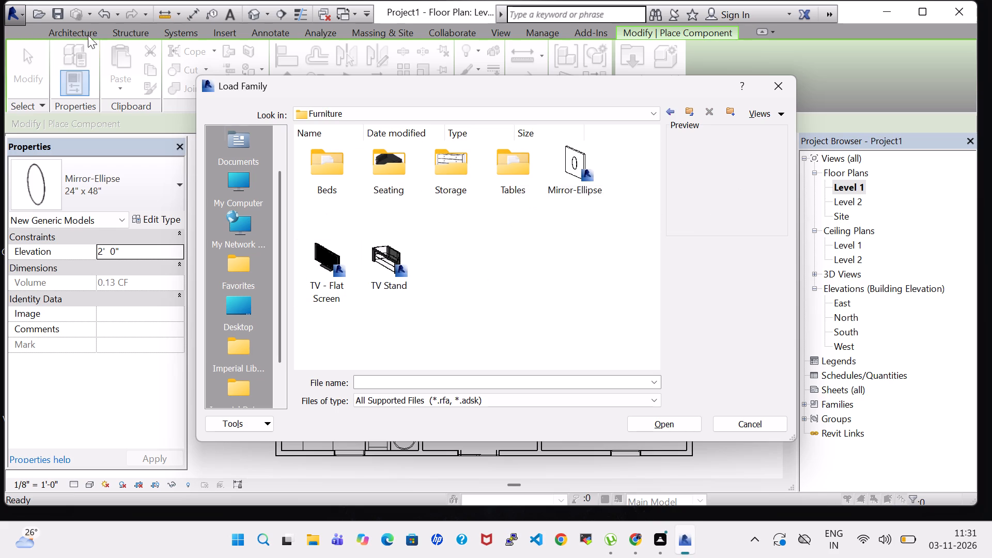
click(334, 163)
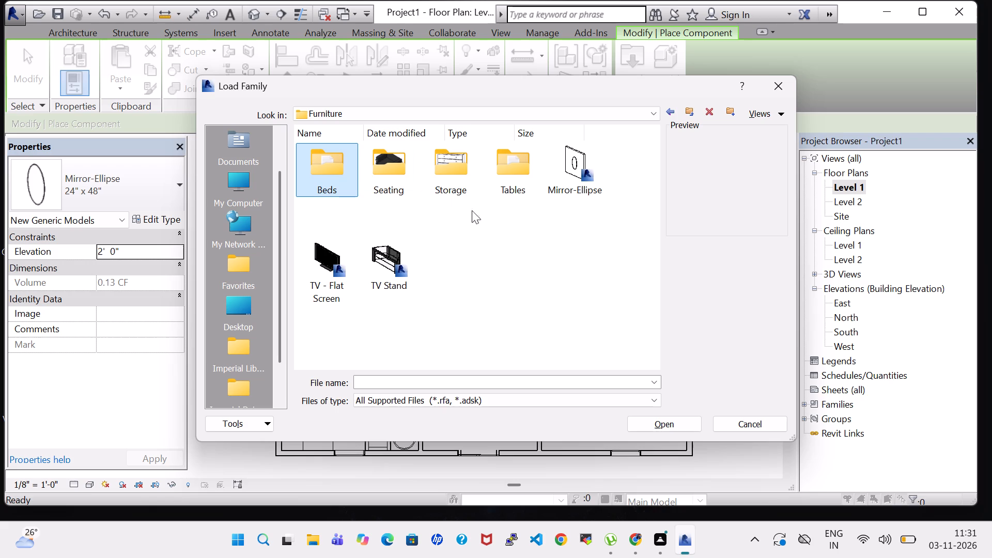
click(475, 215)
double_click(391, 161)
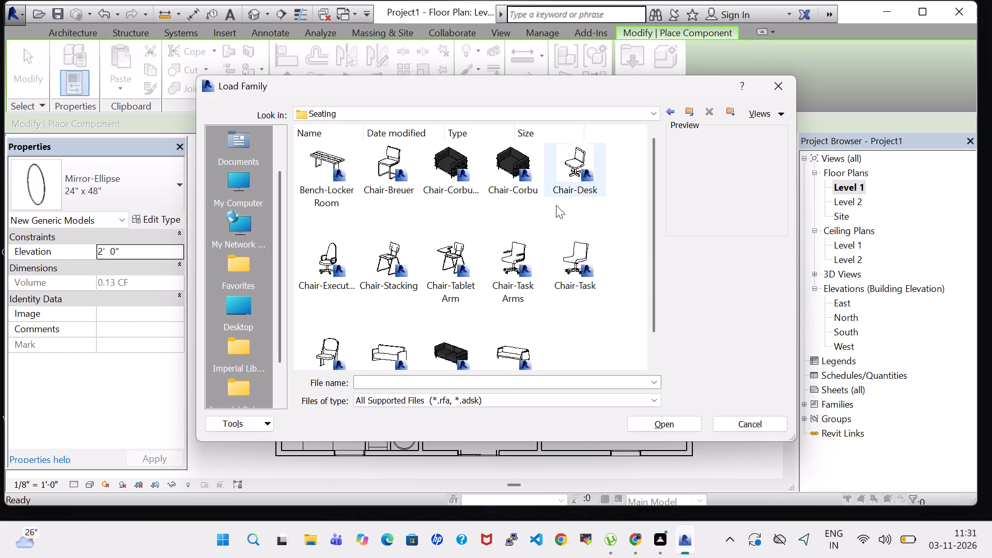
click(675, 107)
double_click(451, 161)
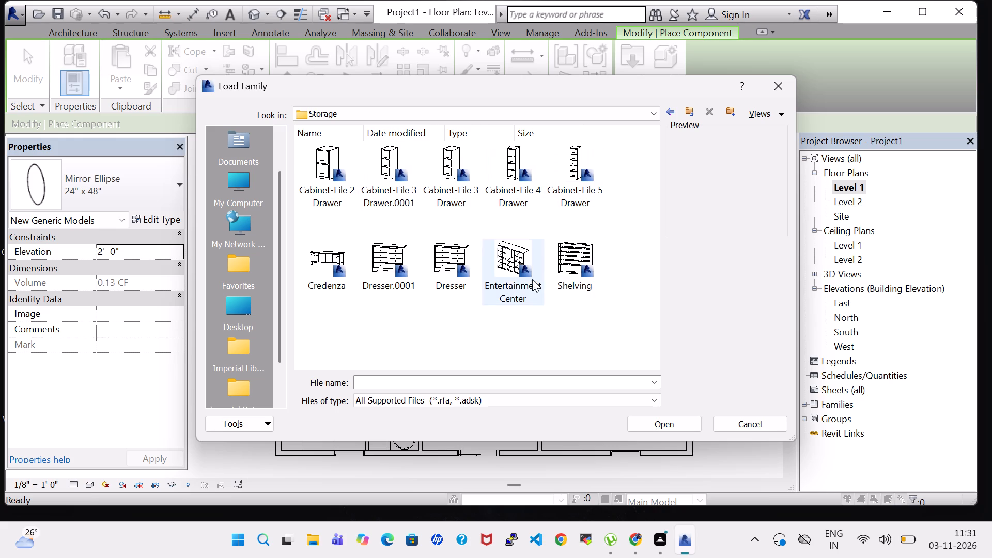
click(571, 254)
click(658, 423)
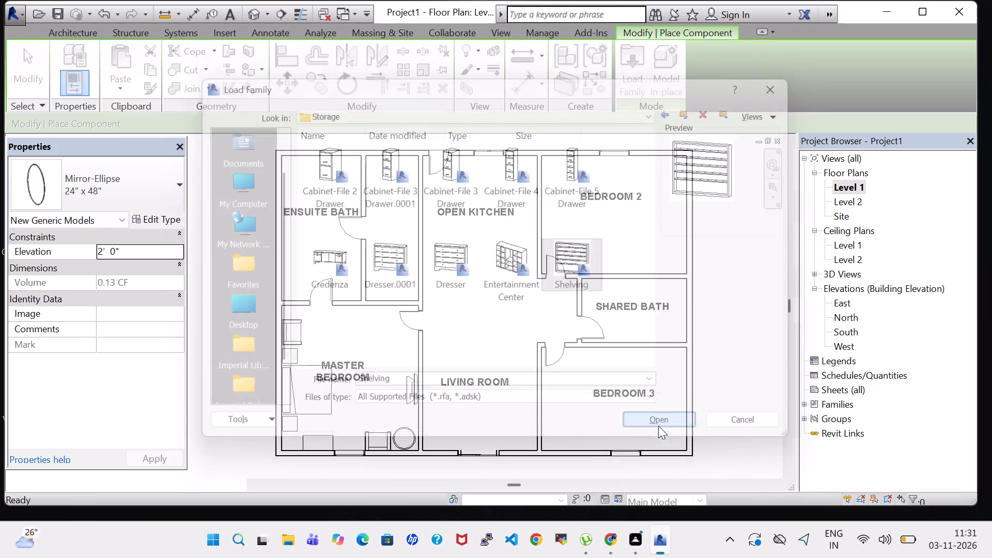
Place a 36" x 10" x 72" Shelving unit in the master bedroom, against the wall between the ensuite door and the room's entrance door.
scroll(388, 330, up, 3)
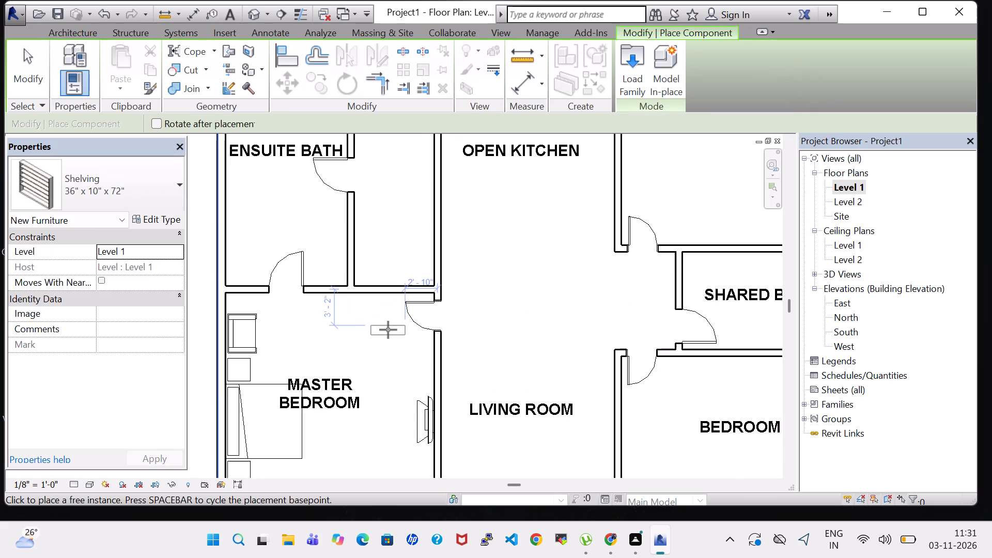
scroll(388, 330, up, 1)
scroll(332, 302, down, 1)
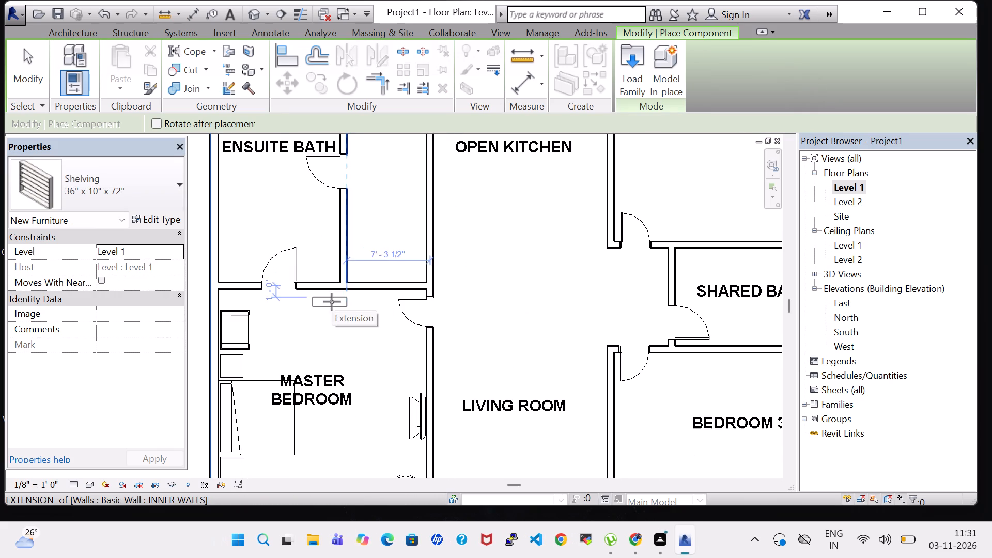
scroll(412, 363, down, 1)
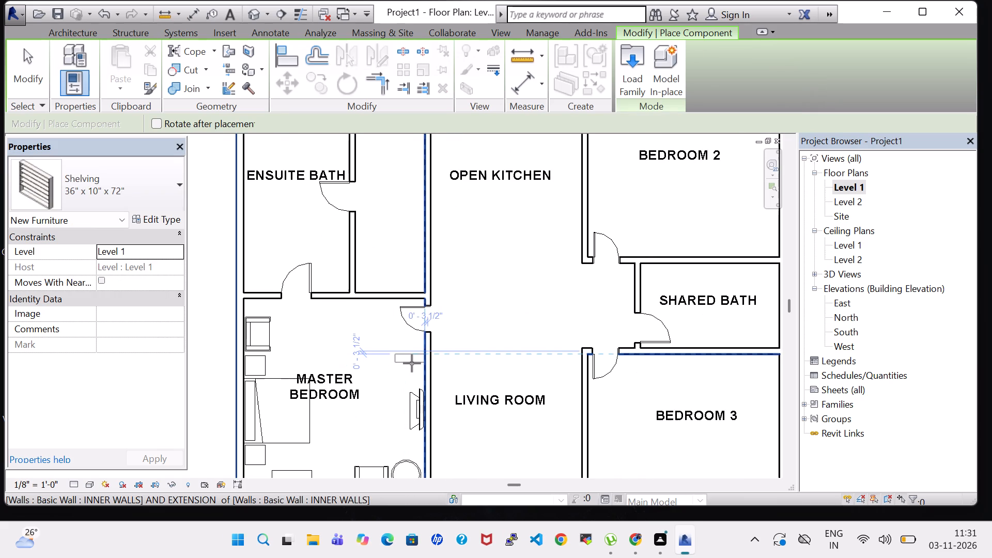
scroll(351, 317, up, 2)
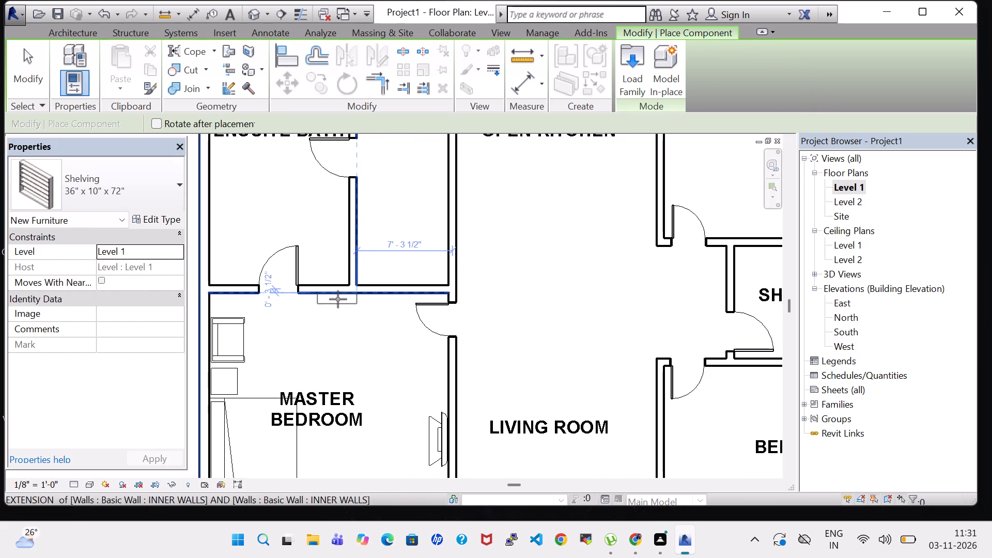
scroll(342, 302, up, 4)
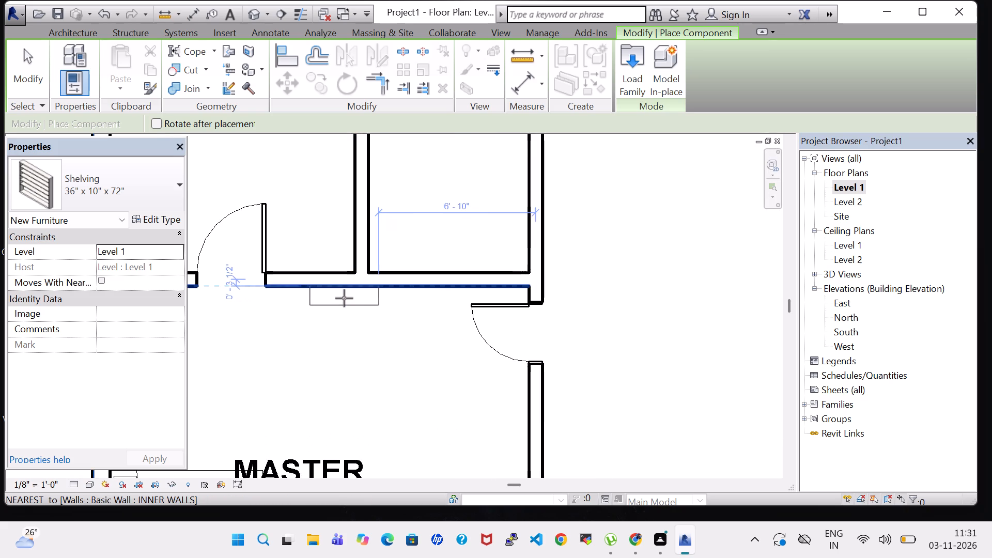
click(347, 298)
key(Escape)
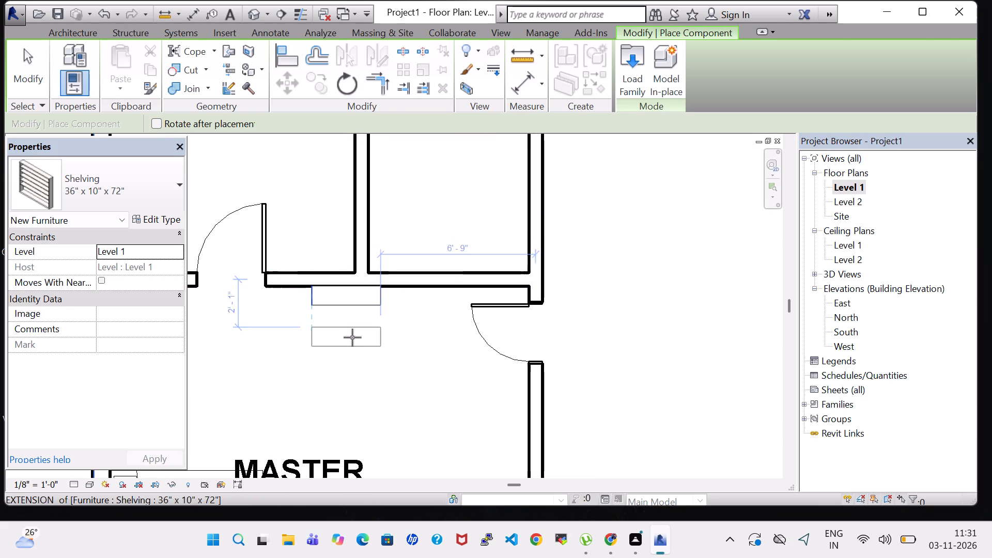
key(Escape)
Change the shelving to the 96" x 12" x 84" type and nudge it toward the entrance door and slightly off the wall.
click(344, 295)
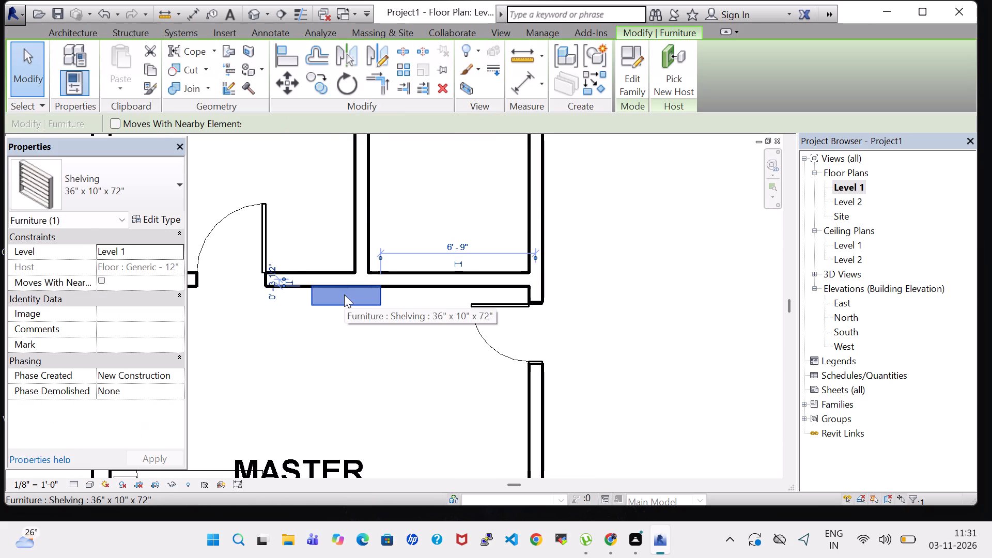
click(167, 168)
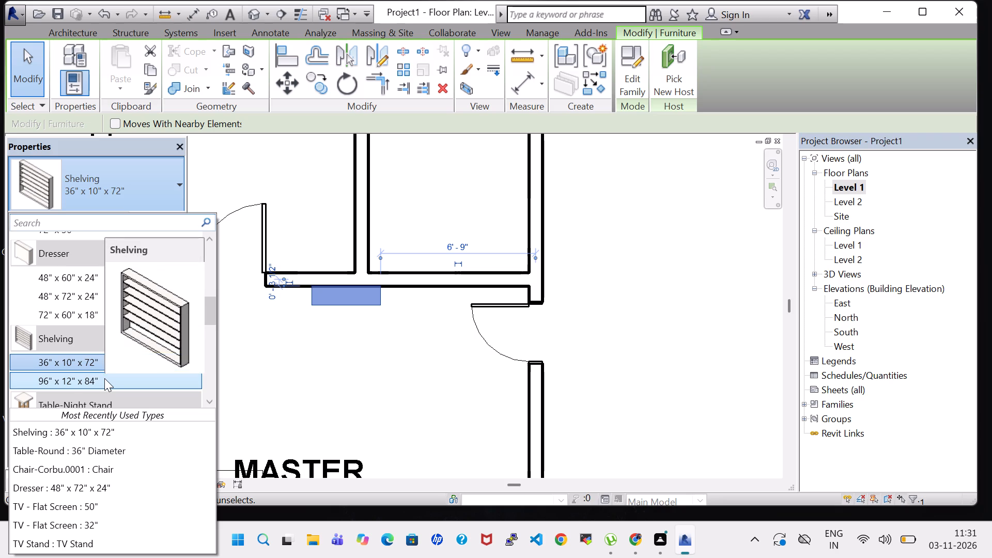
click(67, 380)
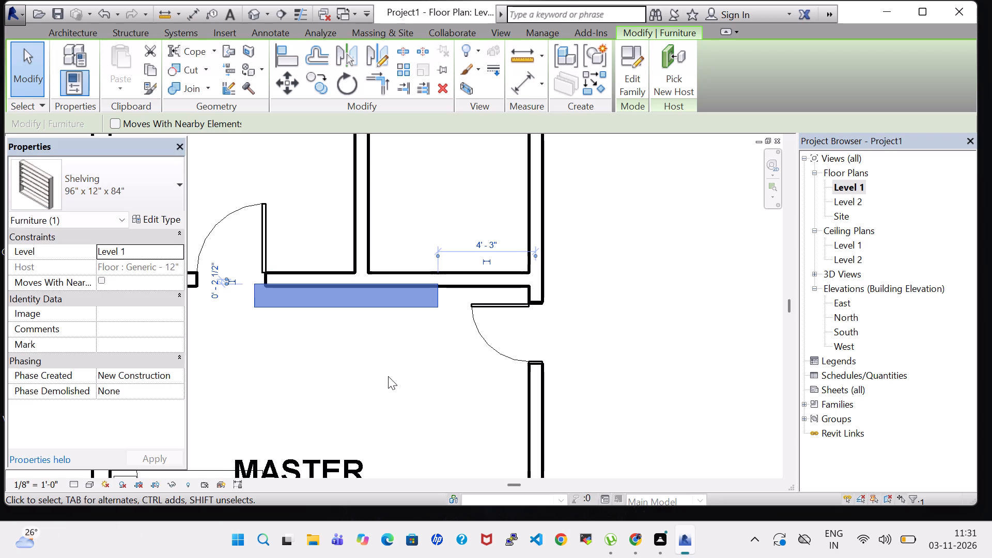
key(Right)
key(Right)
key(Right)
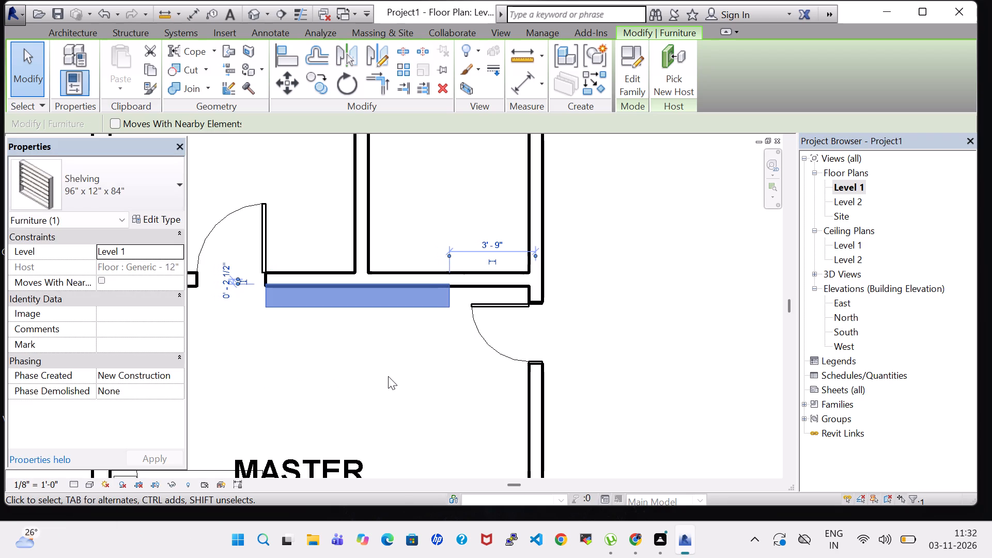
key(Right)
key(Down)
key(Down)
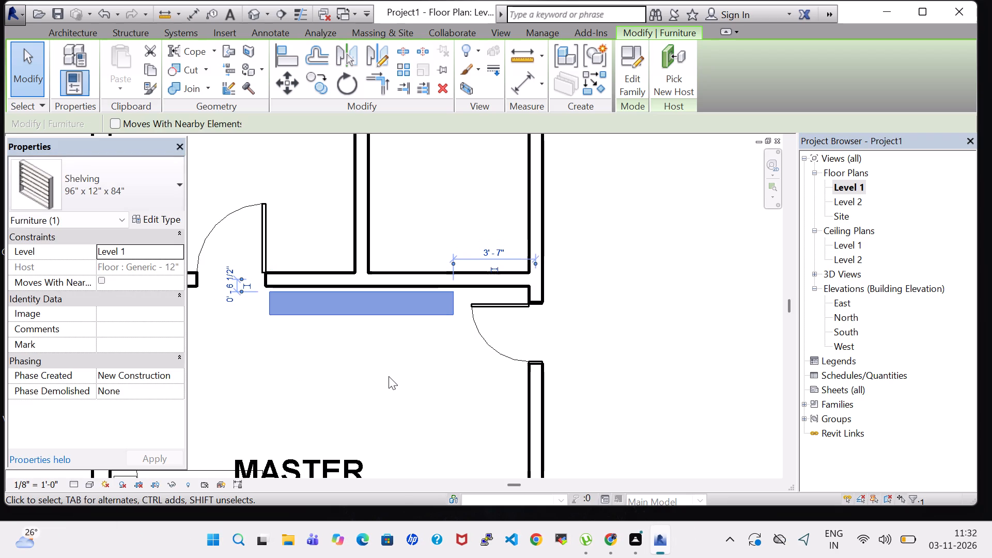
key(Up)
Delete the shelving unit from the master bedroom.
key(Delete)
Load the Sink Vanity-Square family from the US Imperial library's Plumbing > Architectural > Fixtures > Sinks folder, dismissing any save reminder.
scroll(391, 376, up, 1)
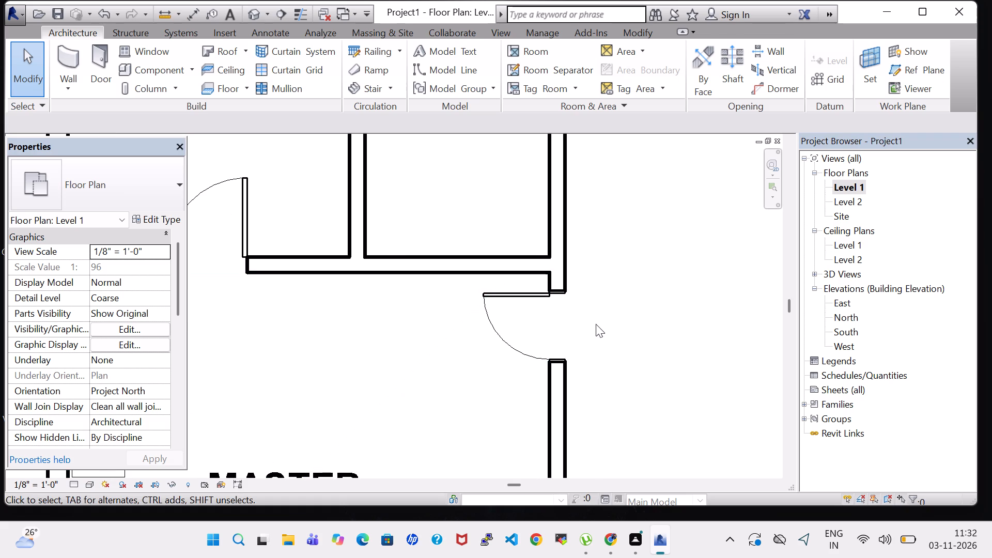
scroll(597, 324, down, 4)
middle_drag(643, 309, 605, 264)
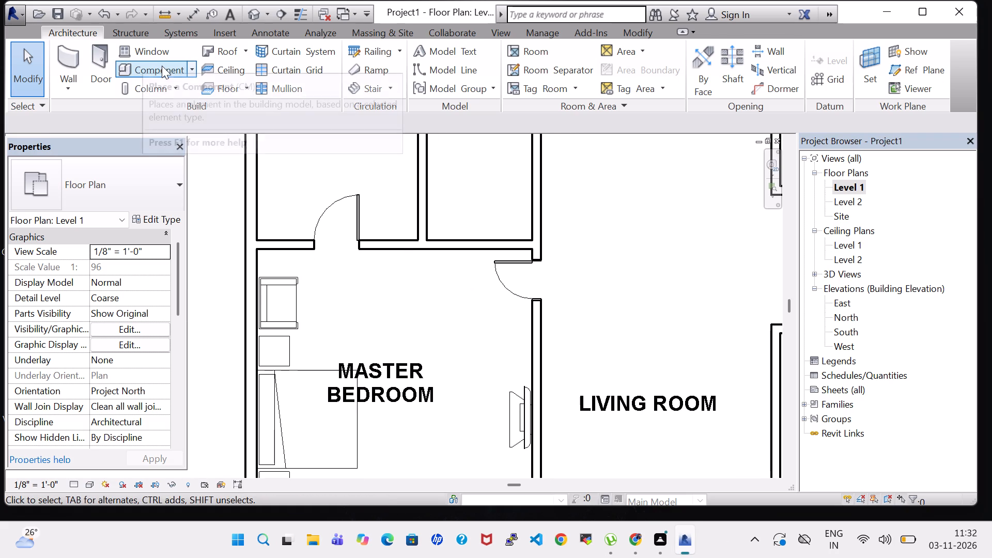
scroll(594, 259, down, 3)
middle_drag(655, 276, 649, 275)
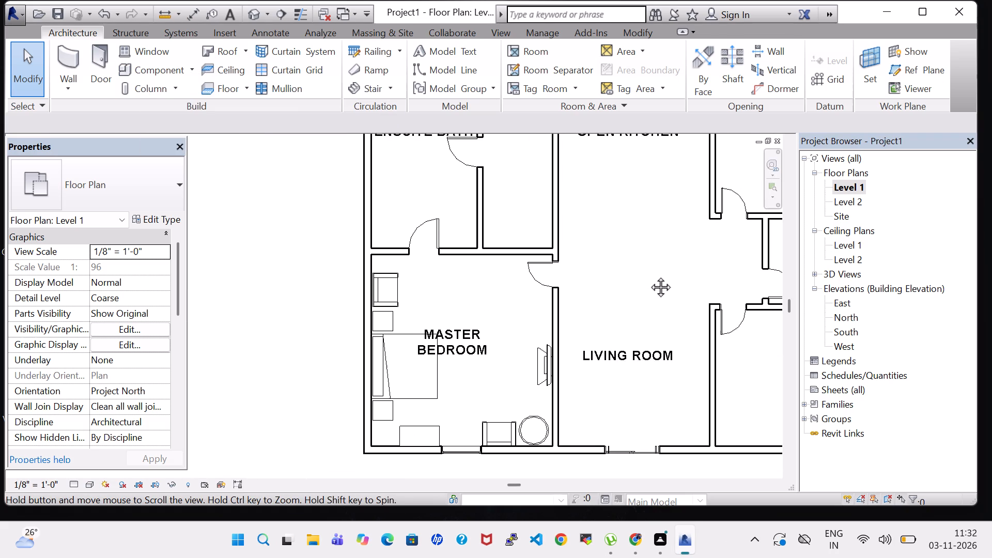
middle_drag(649, 275, 636, 272)
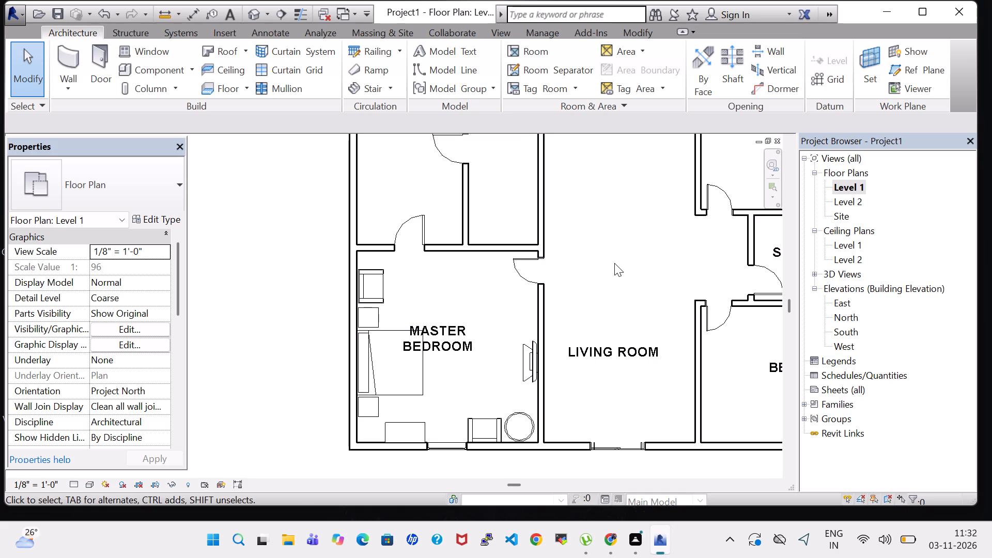
click(163, 66)
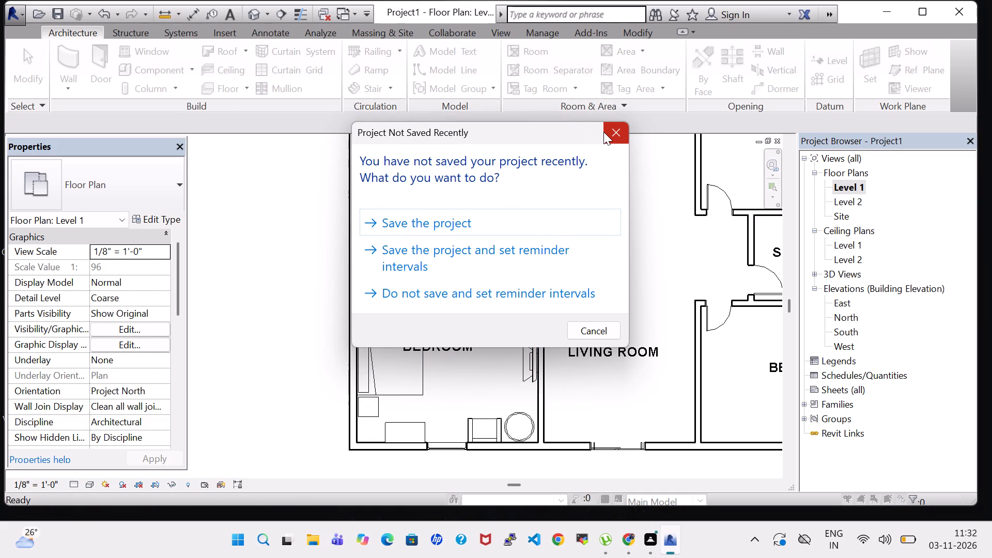
click(620, 134)
scroll(546, 196, down, 2)
click(630, 81)
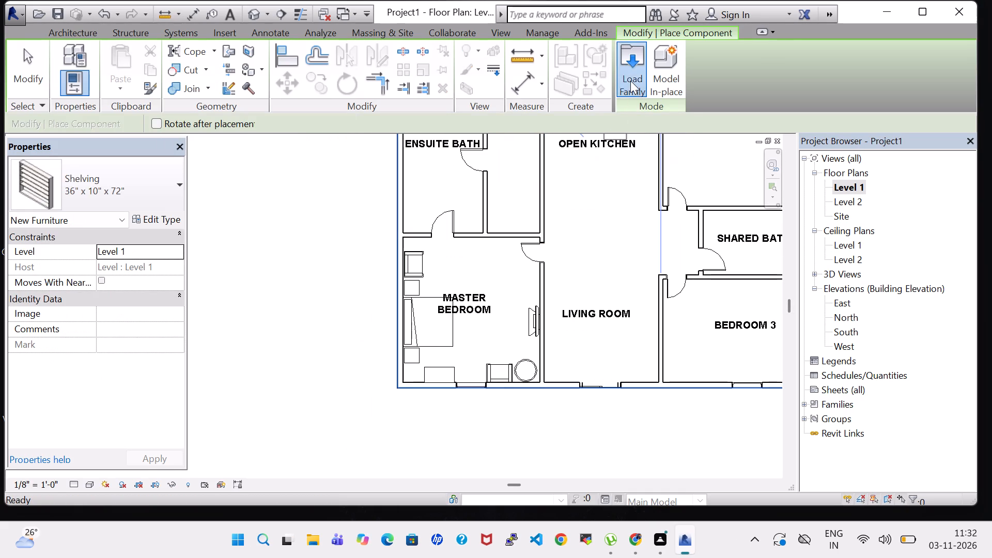
scroll(573, 267, down, 2)
double_click(446, 252)
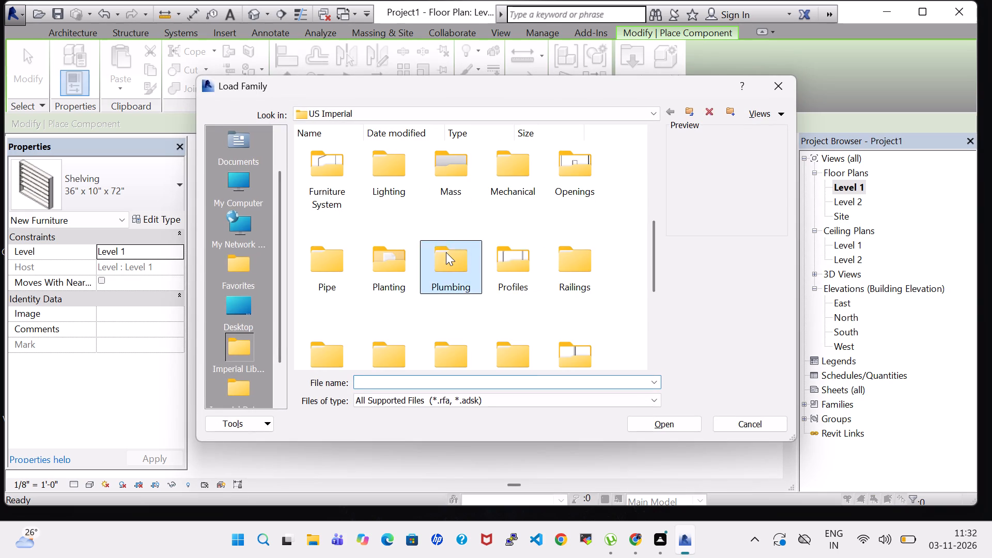
double_click(329, 177)
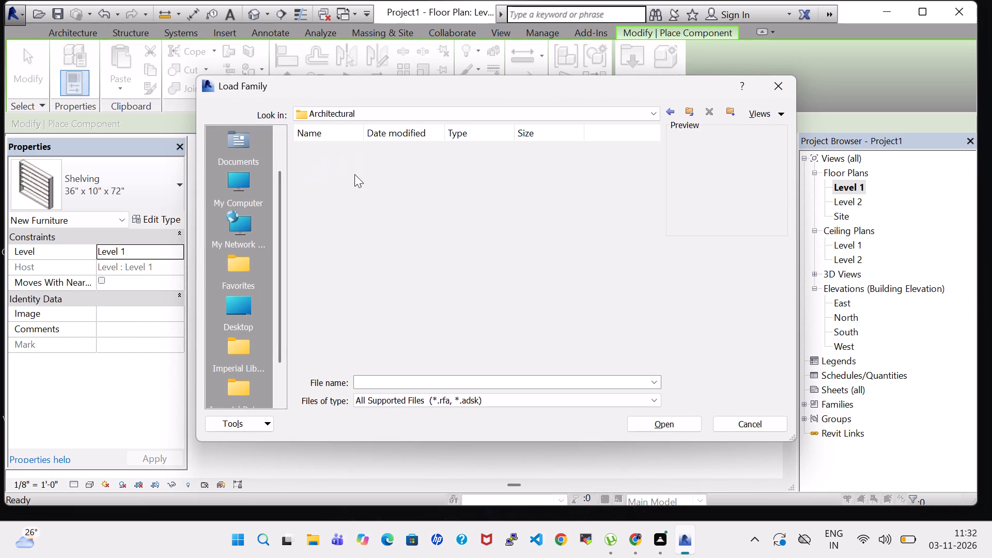
double_click(393, 174)
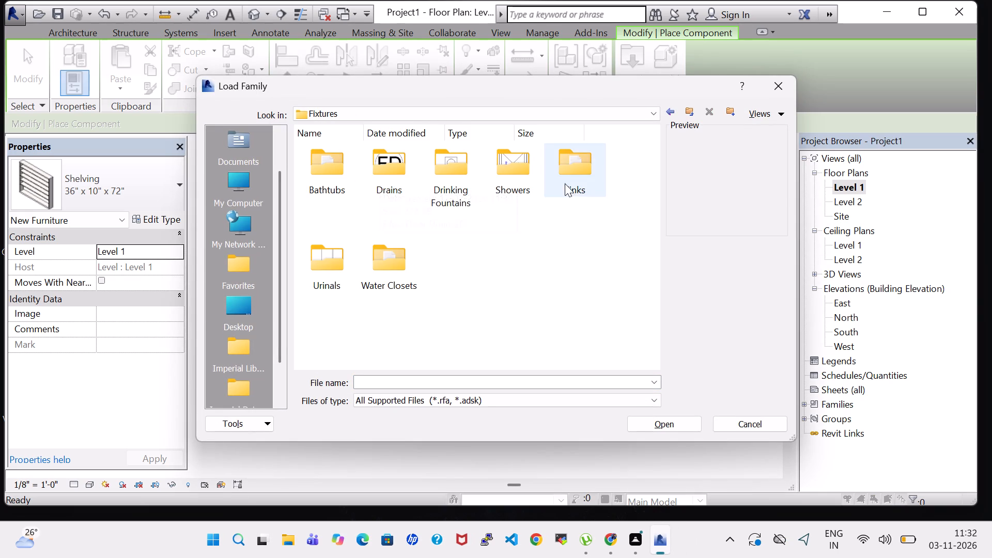
double_click(566, 165)
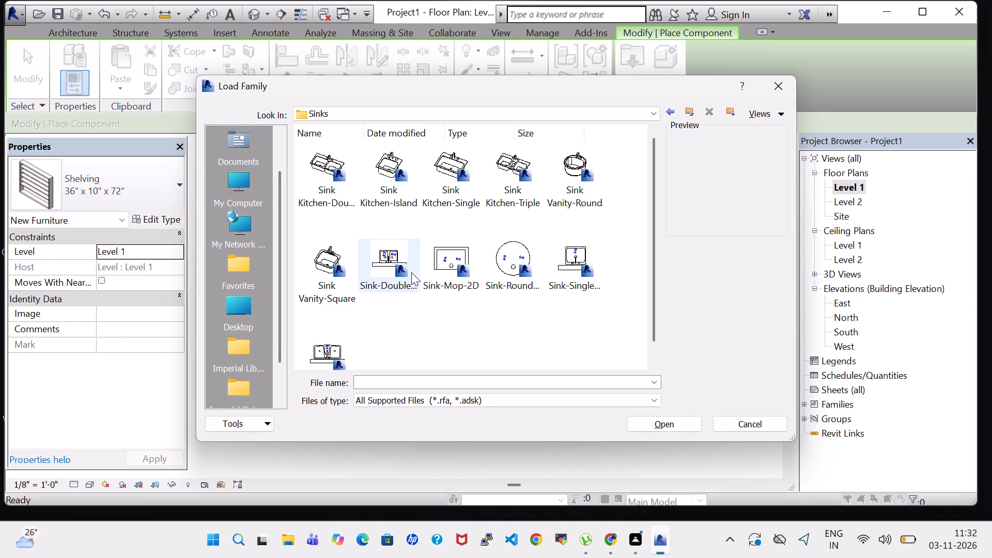
click(339, 268)
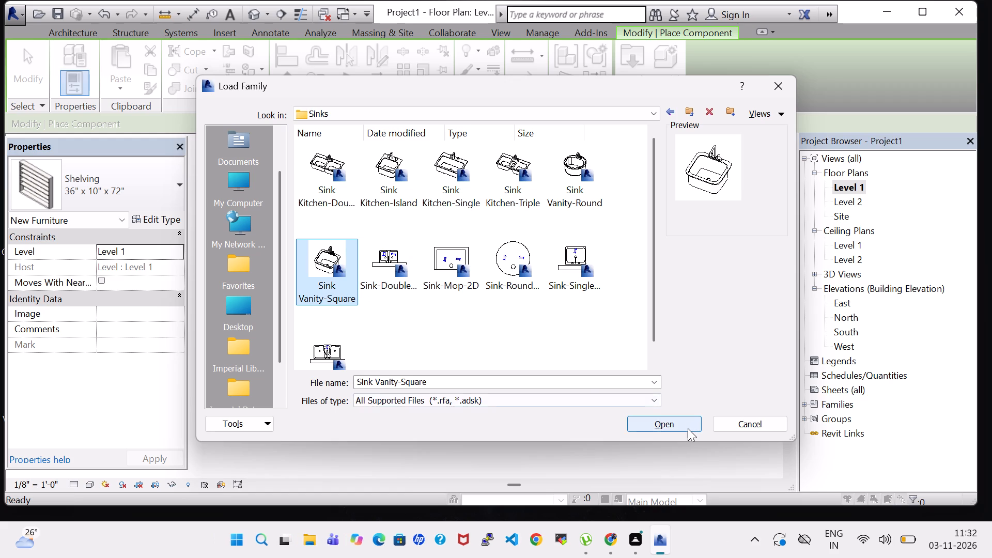
click(688, 428)
Place the 20" x 18" square vanity sink in the ensuite bath, backed against the master bedroom wall between the door and the inner side wall.
middle_drag(503, 260, 454, 330)
scroll(355, 267, up, 3)
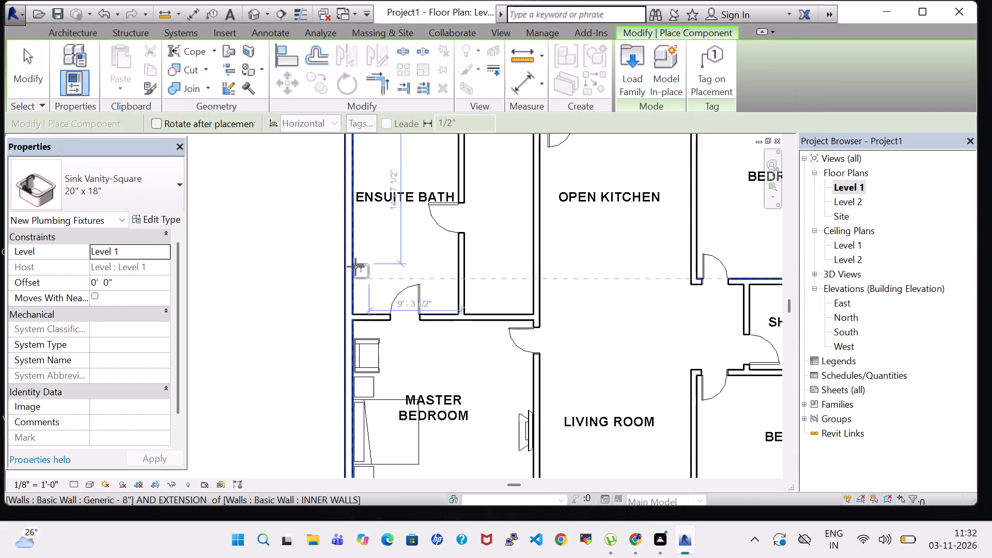
scroll(355, 267, up, 5)
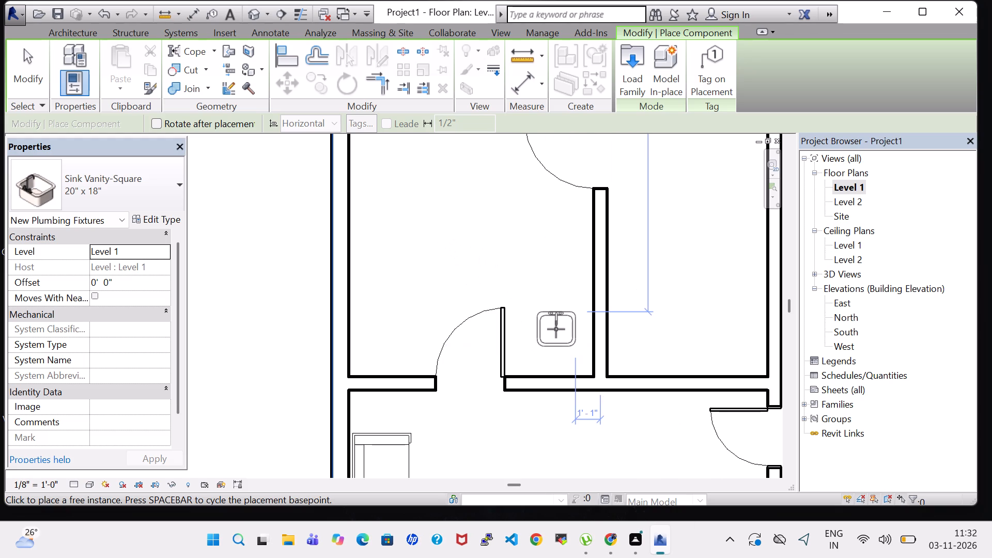
key(space)
key(space)
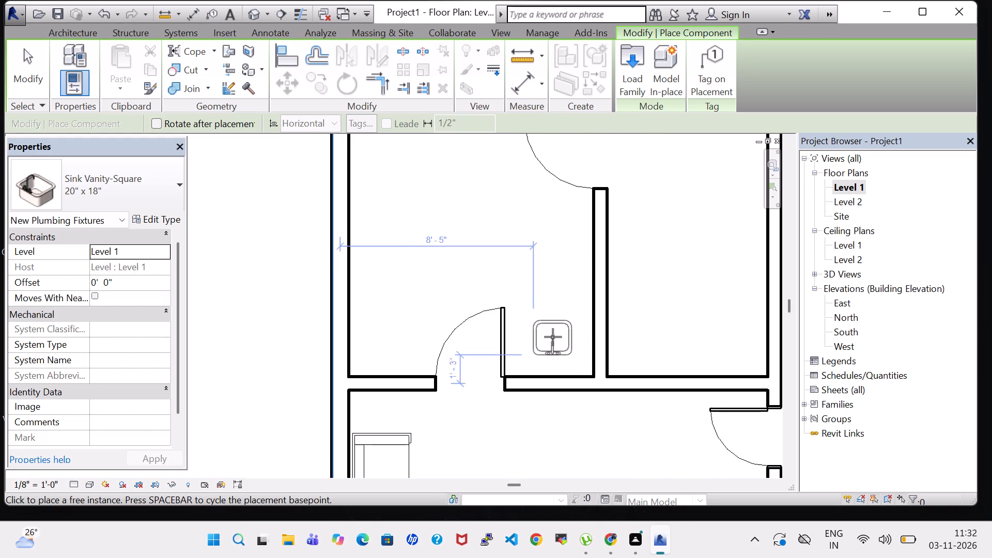
click(544, 361)
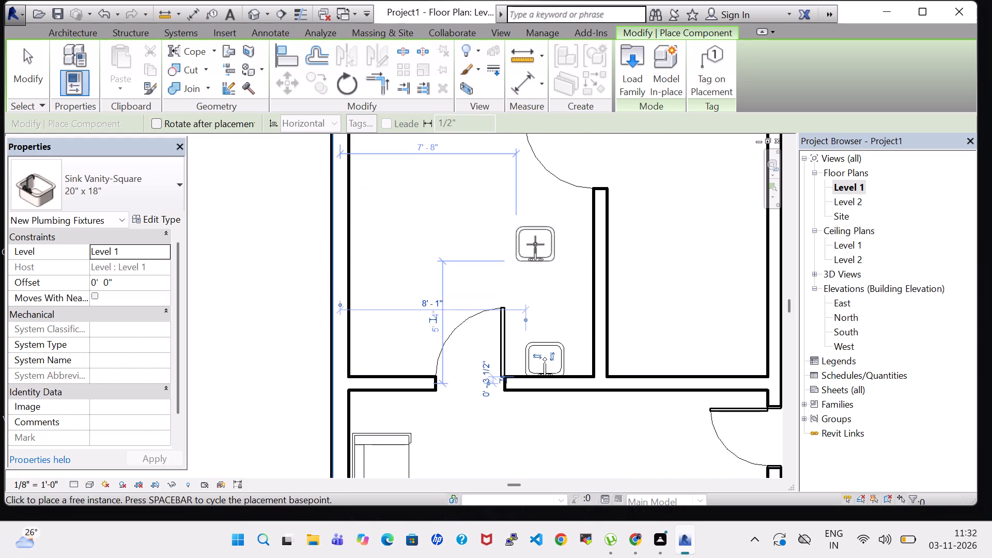
key(Escape)
key(Escape)
key(Escape)
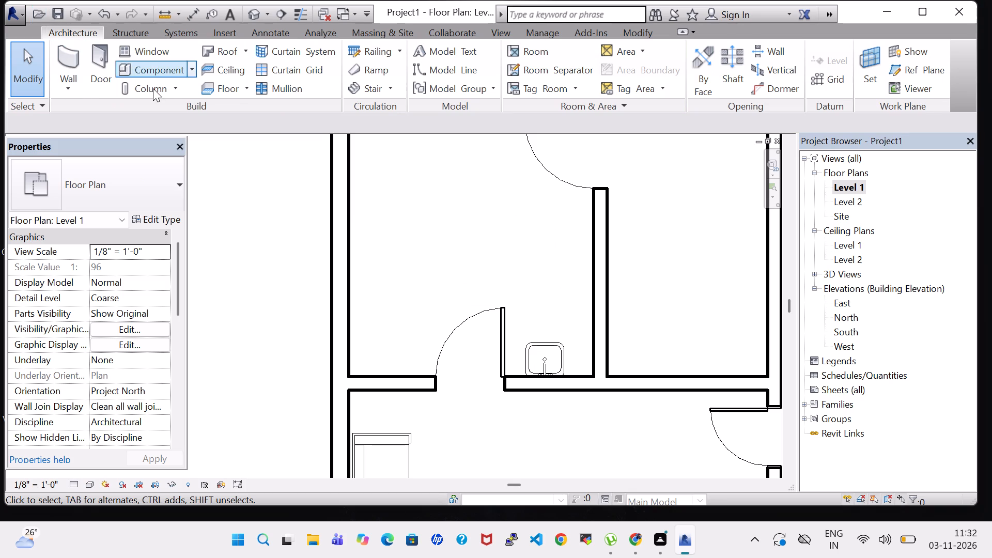
Load the Toilet-Domestic-3D family from the US Imperial library's Plumbing > Architectural > Fixtures > Water Closets folder.
click(154, 74)
click(637, 63)
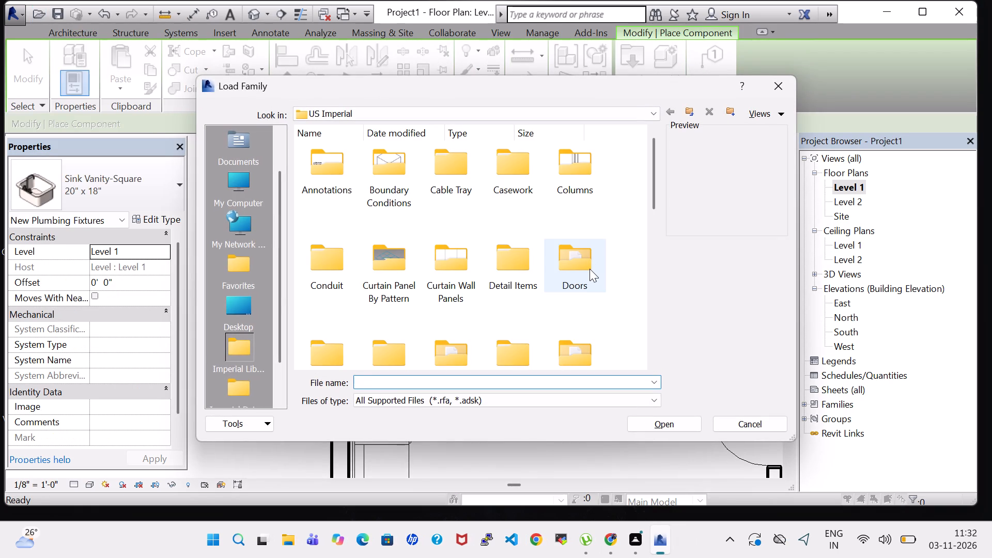
scroll(574, 269, down, 1)
scroll(575, 214, down, 1)
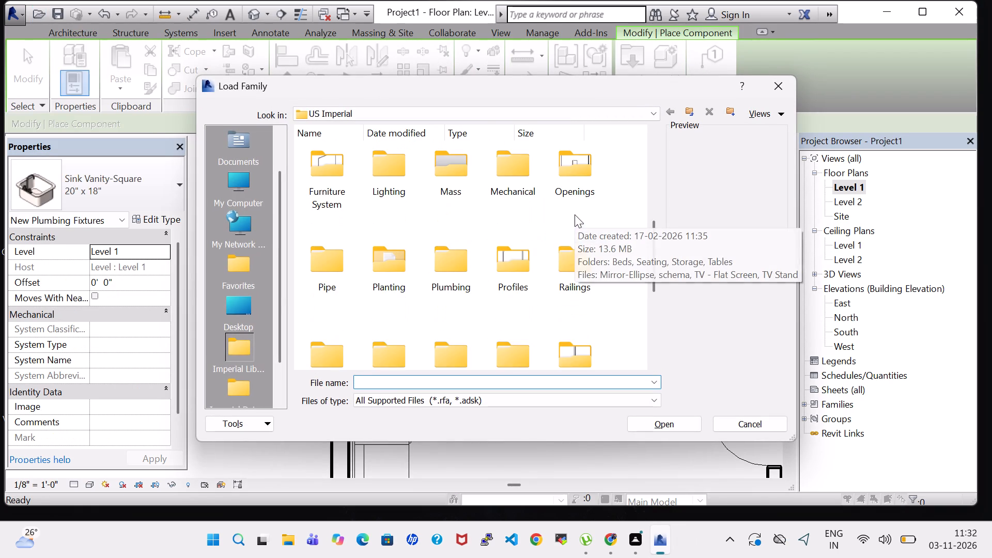
scroll(573, 244, up, 1)
click(574, 213)
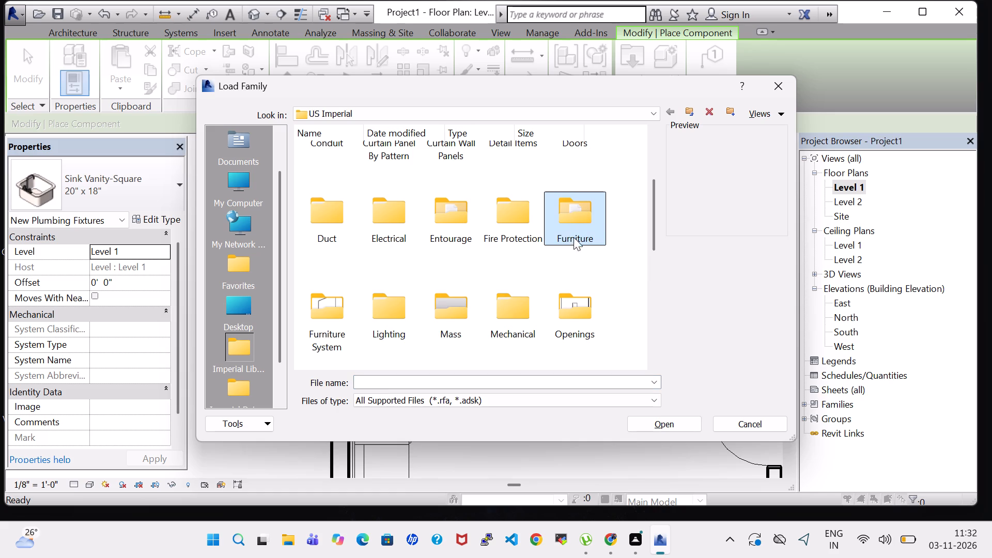
scroll(573, 252, down, 1)
double_click(434, 251)
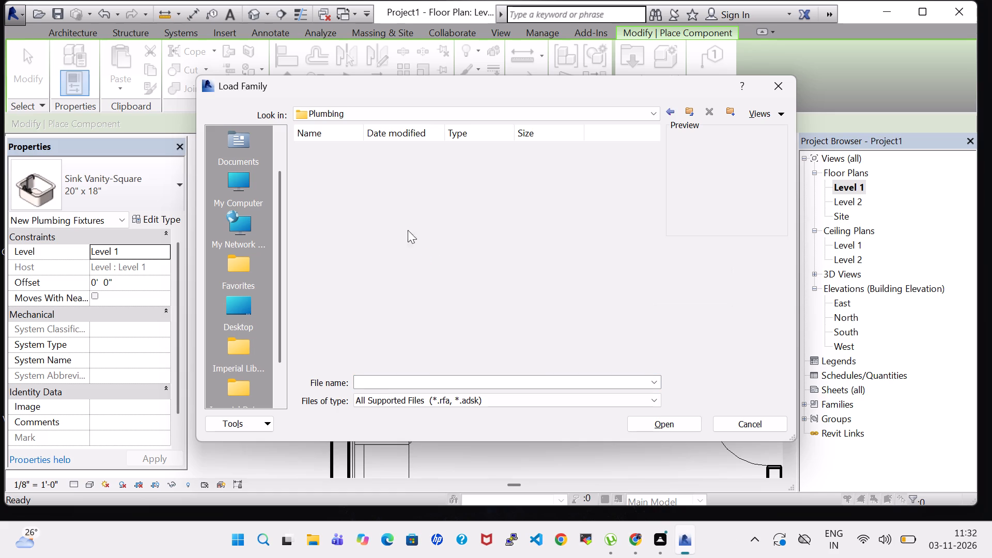
double_click(345, 185)
double_click(381, 169)
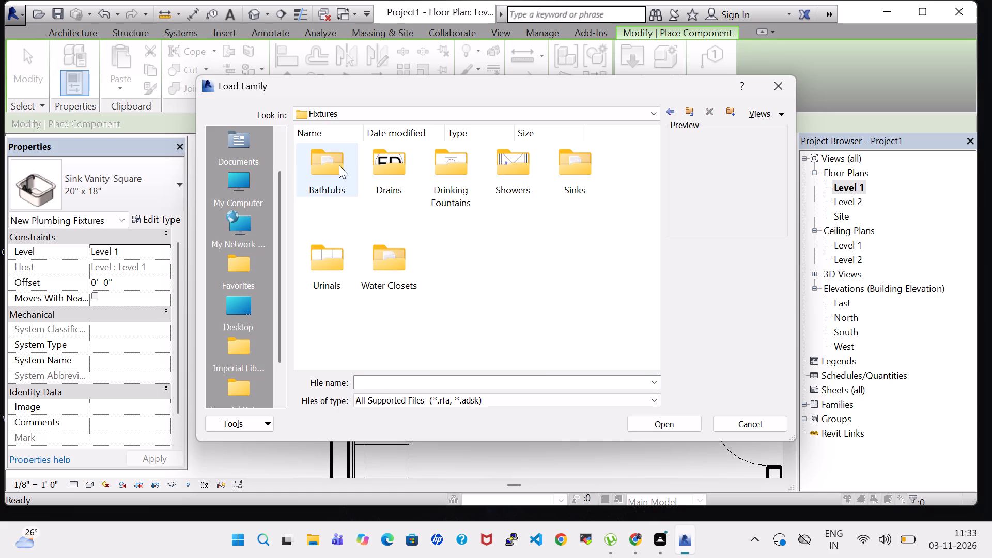
double_click(317, 257)
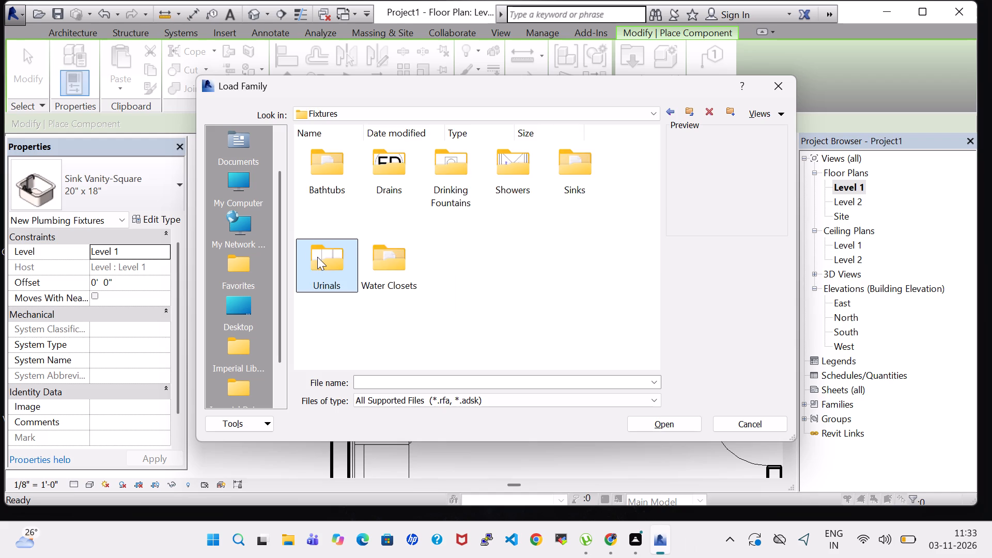
click(671, 112)
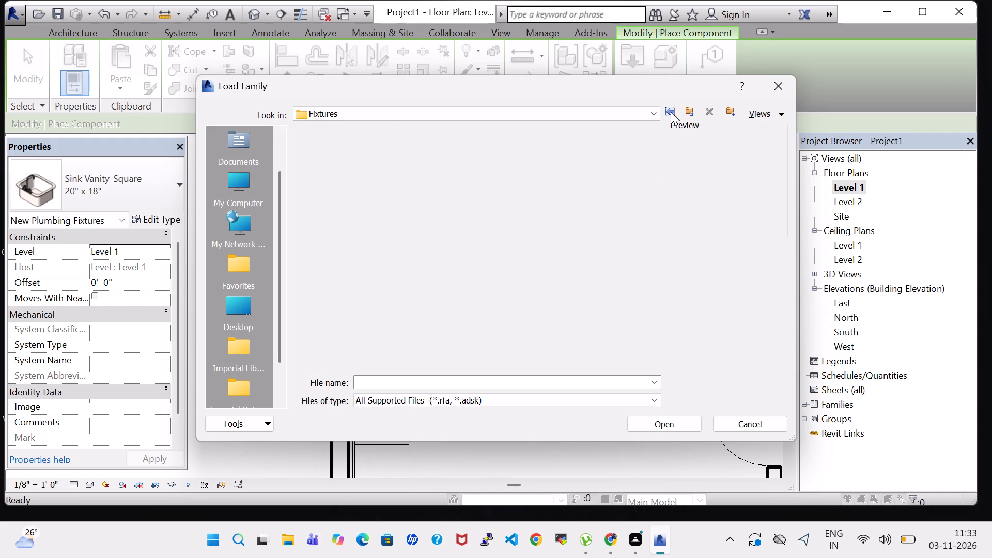
double_click(393, 255)
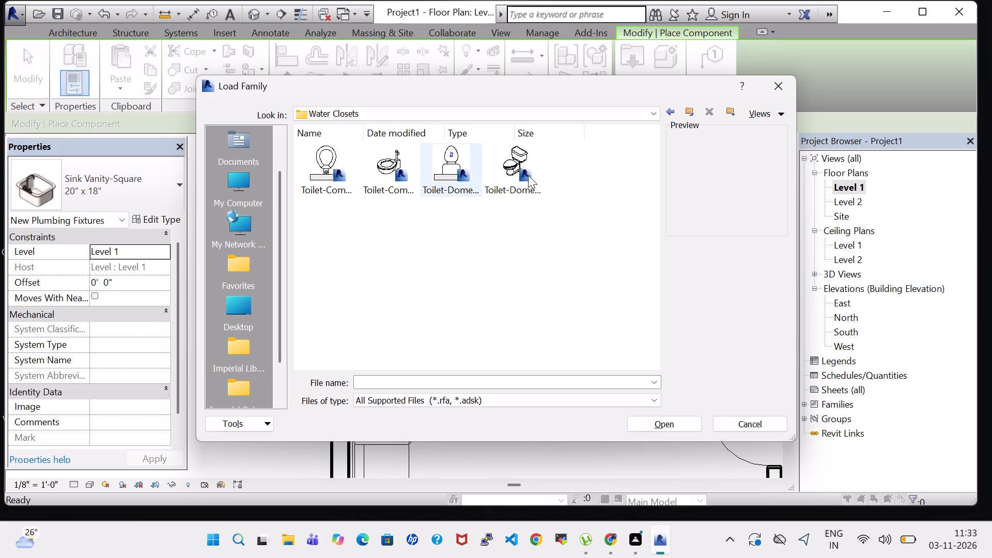
click(517, 172)
click(670, 423)
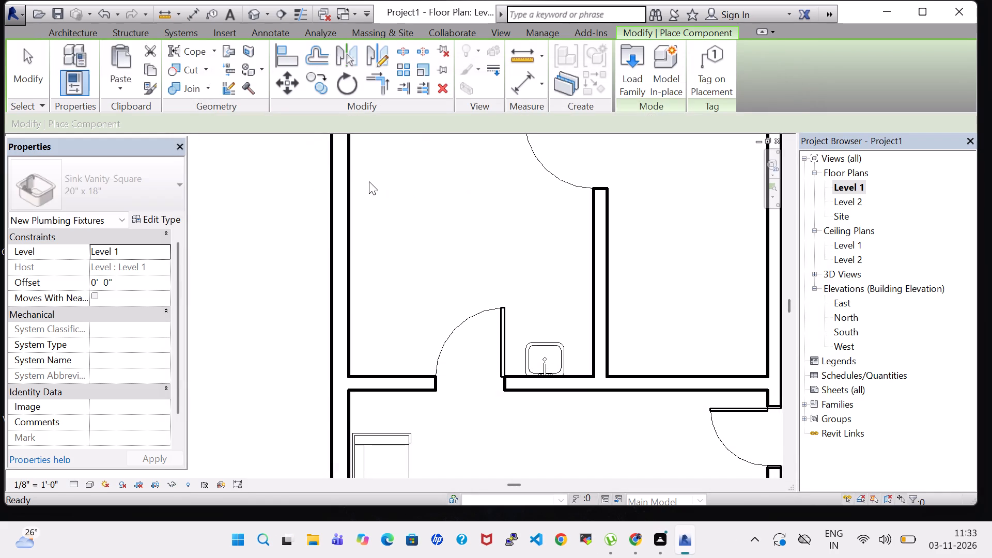
Place the toilet with its tank against the ensuite bath's west exterior wall, about 3'-1" from the north wall.
middle_drag(425, 230, 418, 296)
middle_click(411, 309)
scroll(410, 310, down, 2)
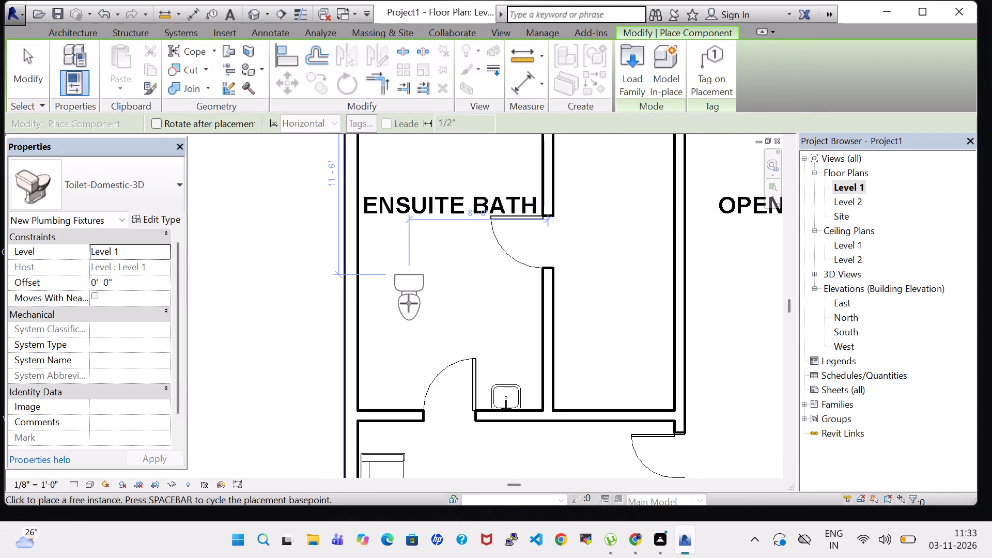
scroll(409, 303, down, 2)
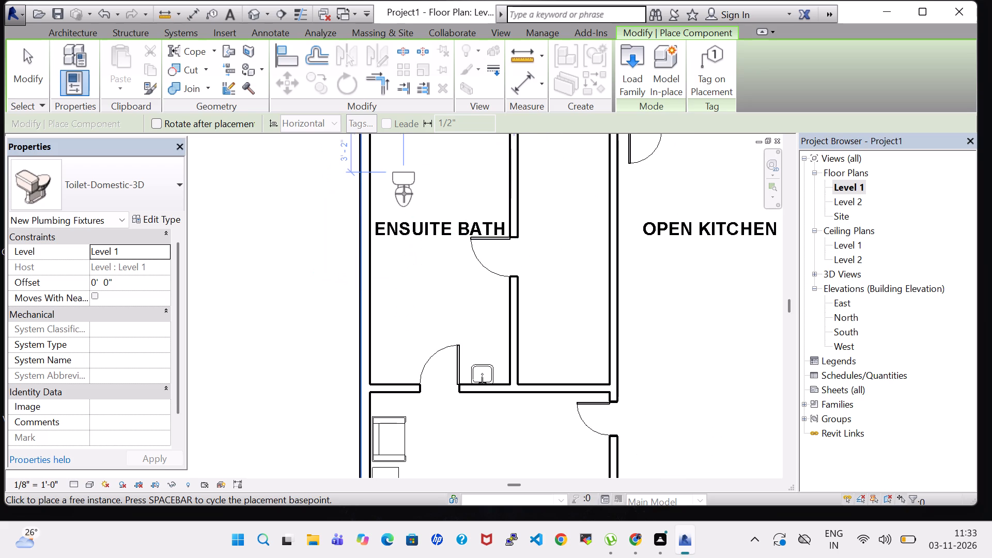
middle_click(404, 194)
middle_drag(409, 215, 409, 250)
key(space)
scroll(402, 207, up, 4)
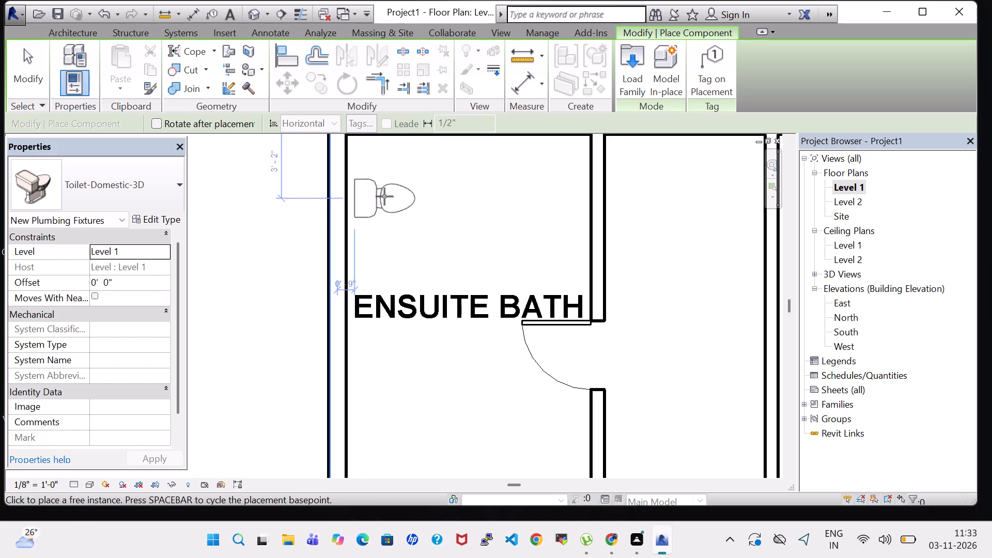
click(383, 196)
scroll(430, 242, down, 2)
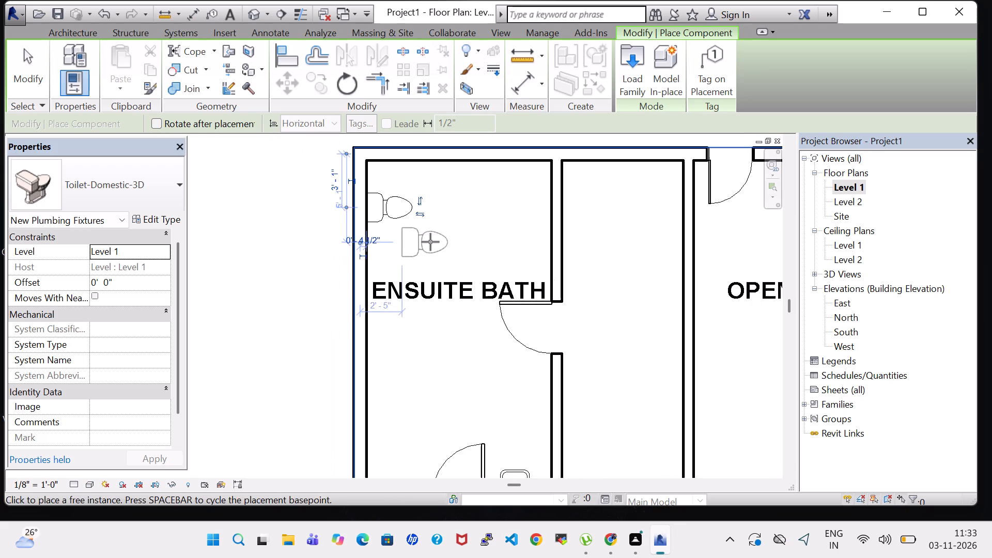
key(Escape)
key(Escape)
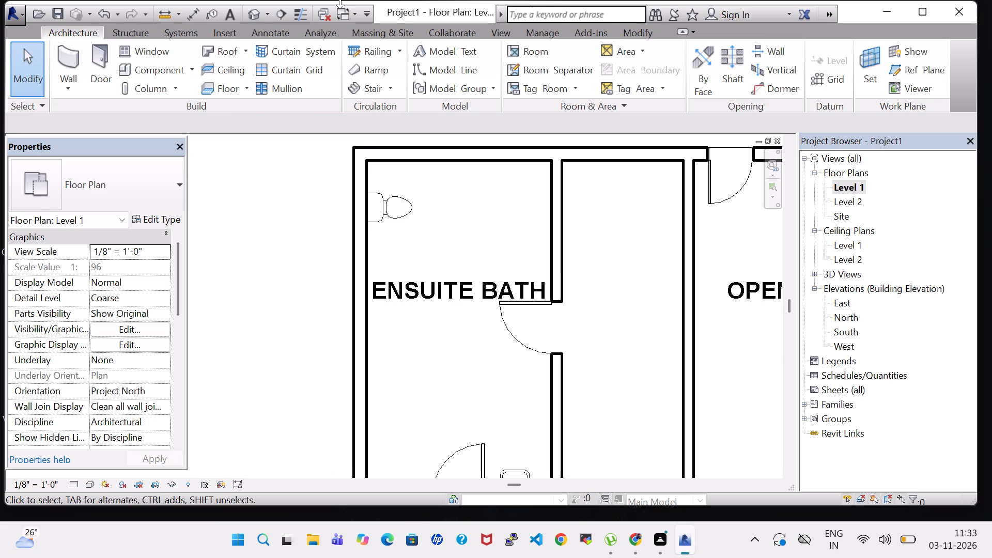
Load the Tub-Free Standing-3D family from the US Imperial library's Plumbing > Architectural > Fixtures > Bathtubs folder.
click(141, 70)
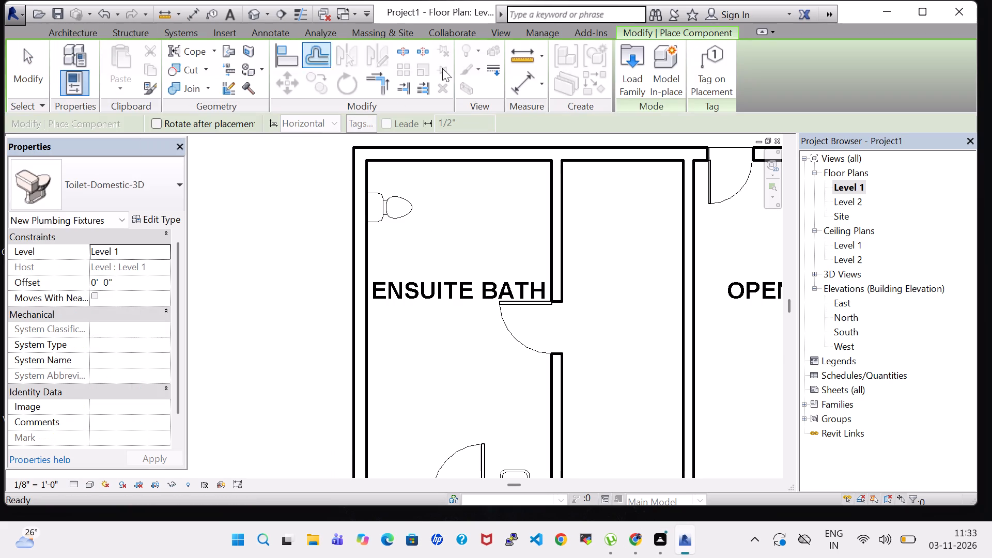
click(627, 78)
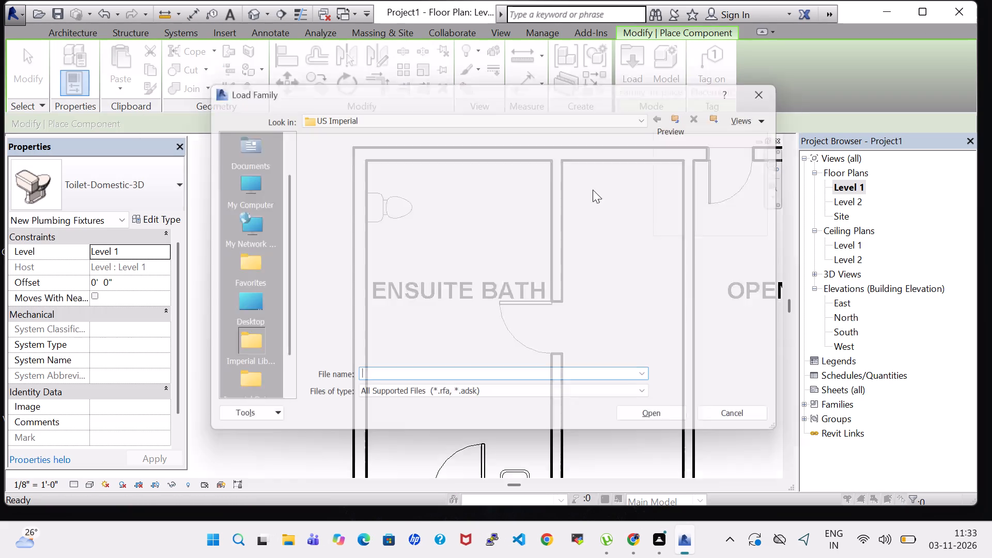
scroll(559, 222, down, 2)
double_click(469, 269)
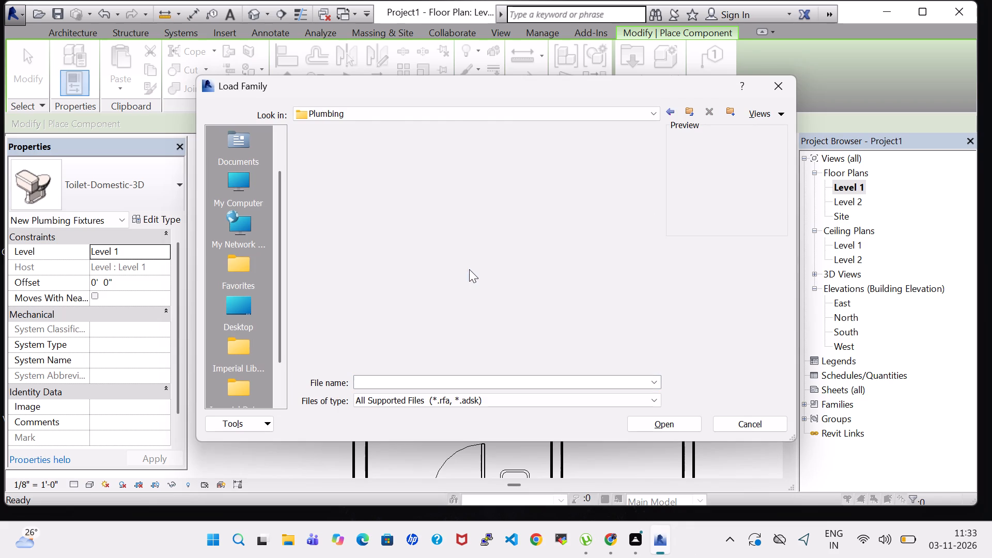
double_click(332, 172)
double_click(400, 179)
double_click(349, 162)
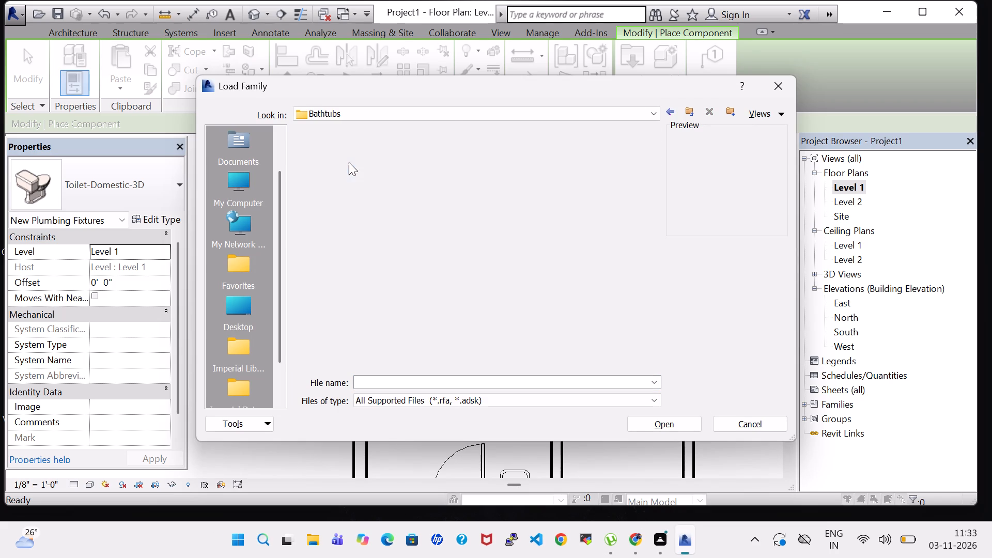
click(406, 177)
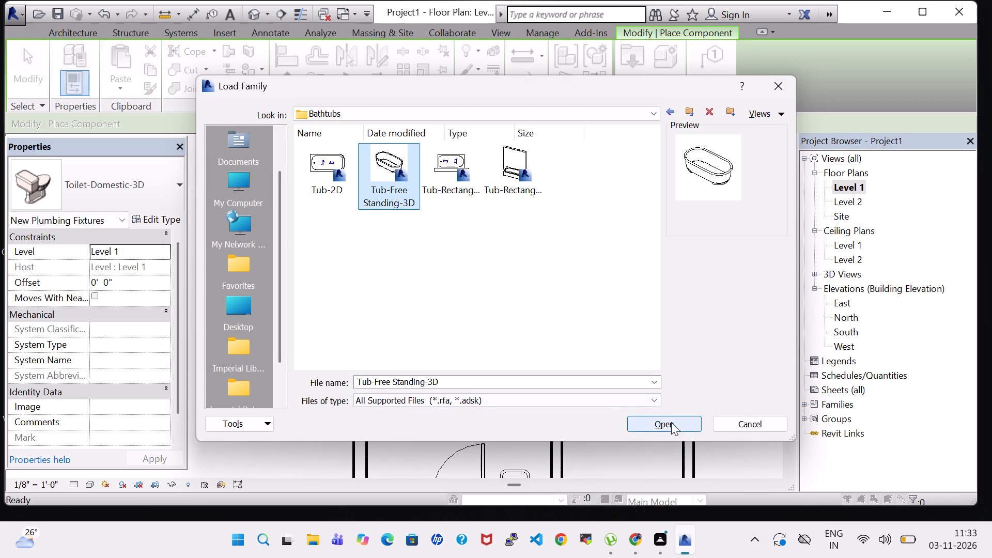
click(671, 422)
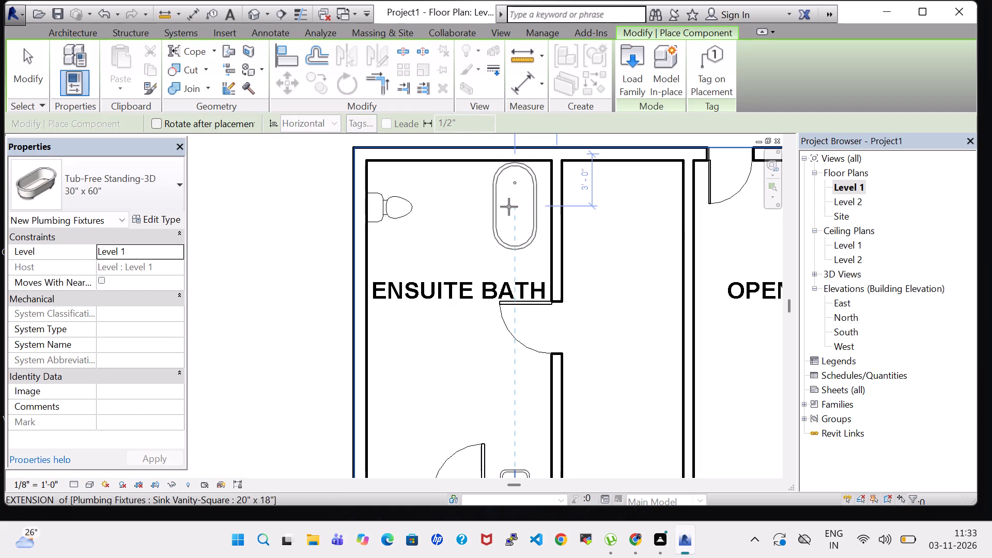
Place the 30" x 60" free-standing tub lengthwise against the ensuite bath's north wall, near the inner side wall opposite the toilet.
click(505, 205)
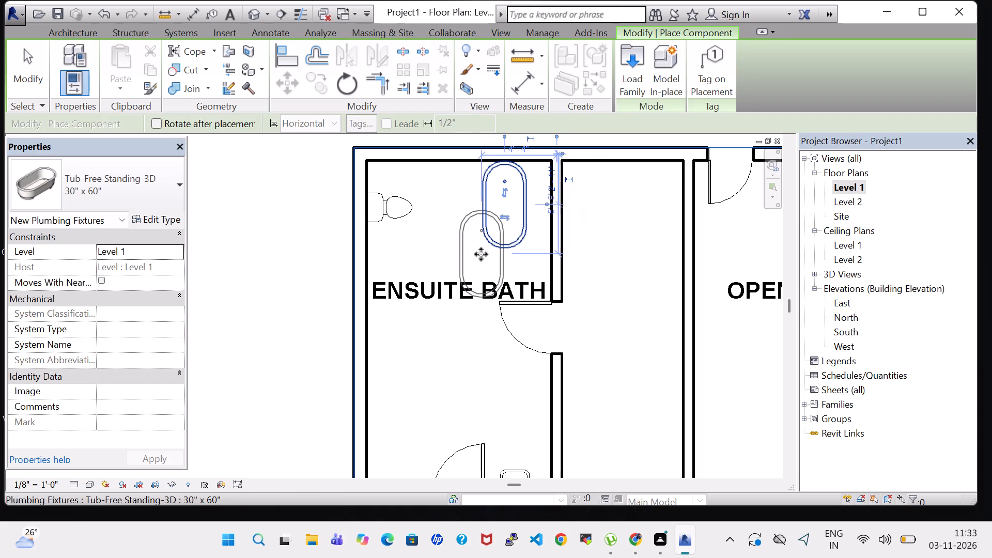
key(Escape)
key(Escape)
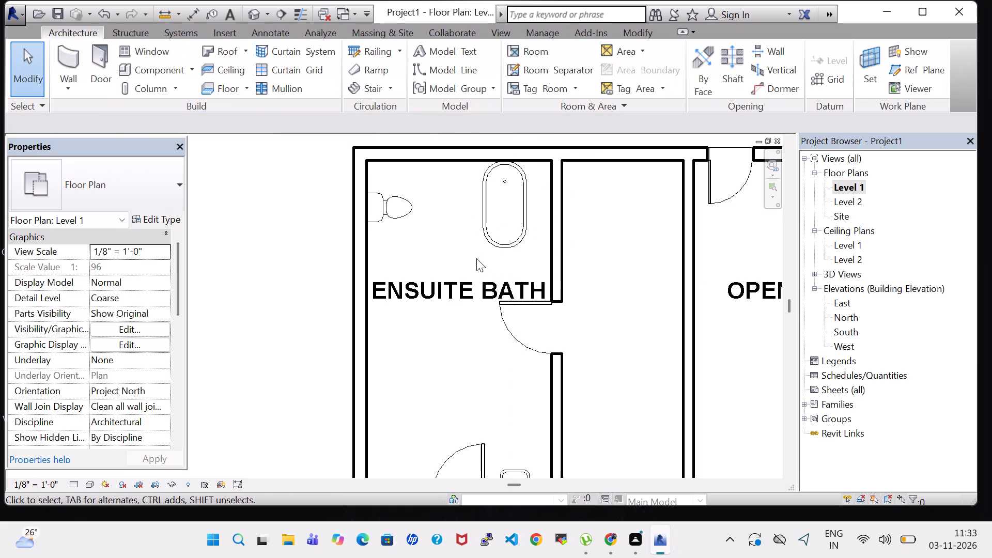
Load the Sink-Double-2D family from the US Imperial library's Plumbing > Architectural > Fixtures > Sinks folder.
click(155, 65)
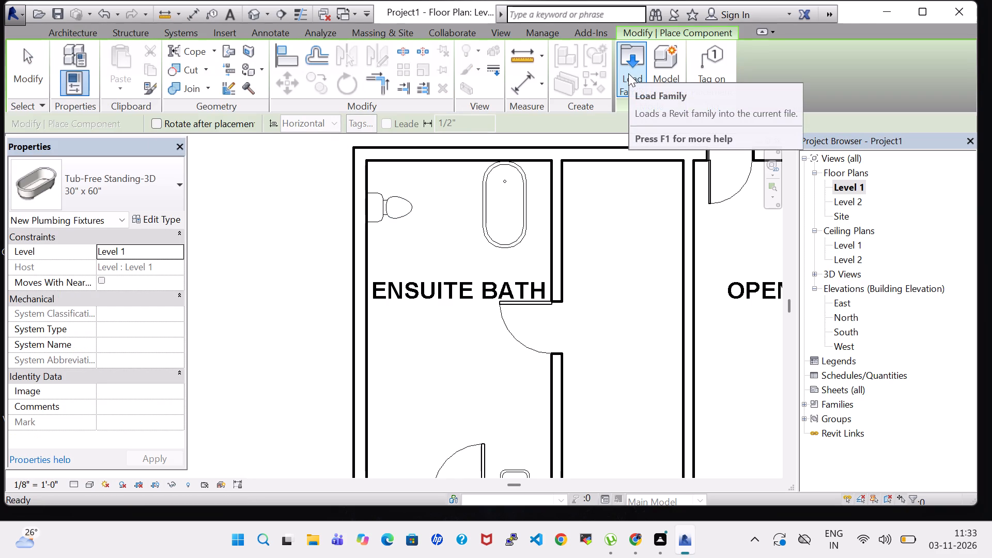
click(628, 73)
scroll(583, 291, down, 1)
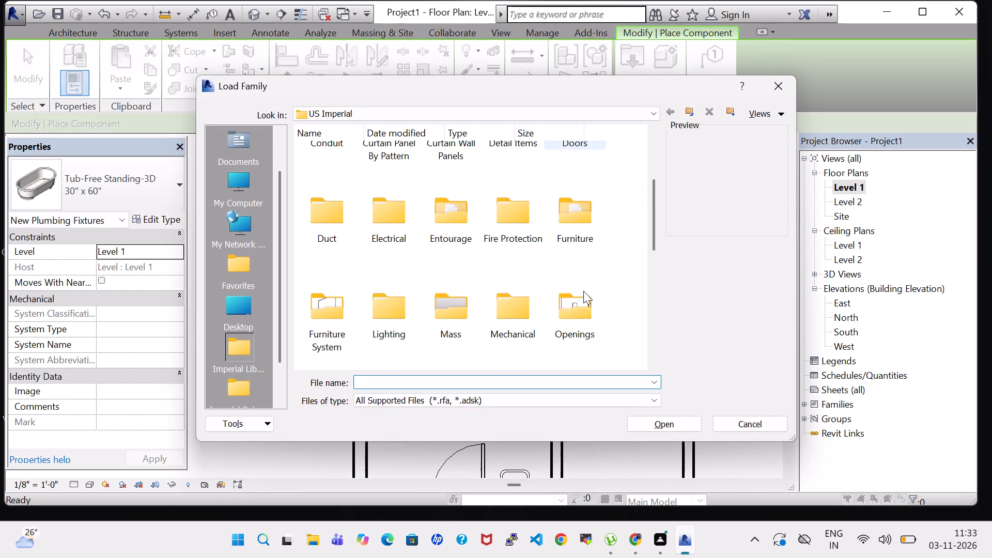
scroll(583, 291, down, 2)
scroll(435, 240, up, 1)
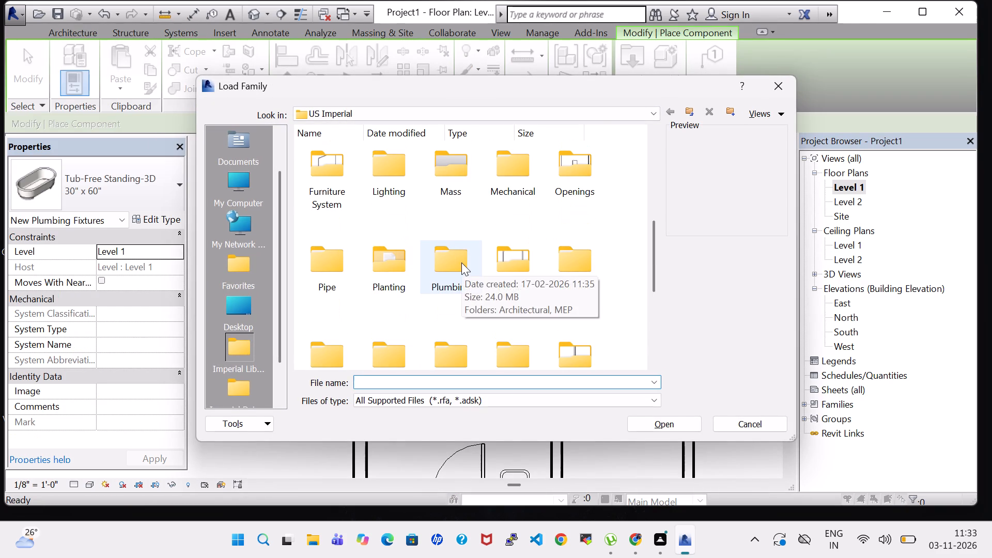
double_click(443, 259)
double_click(334, 161)
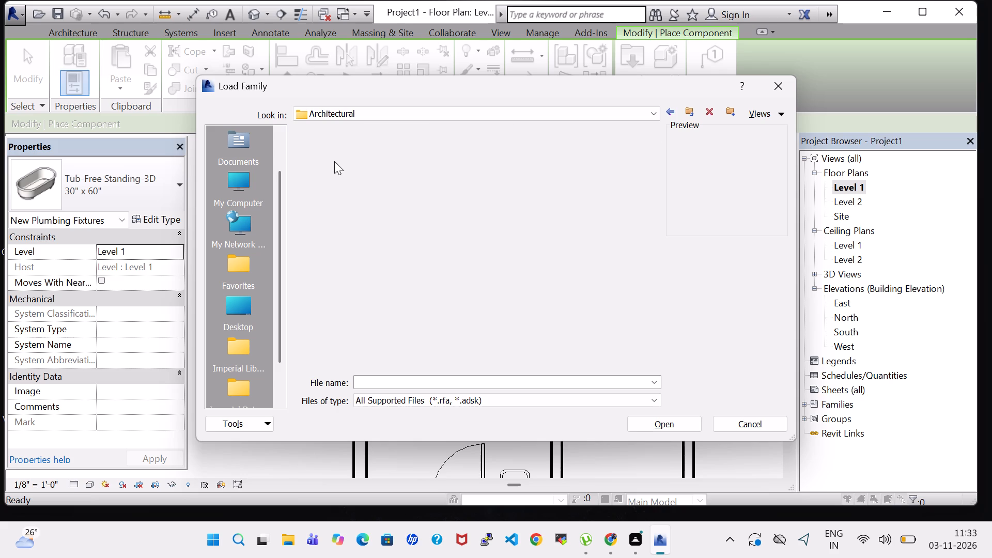
double_click(392, 164)
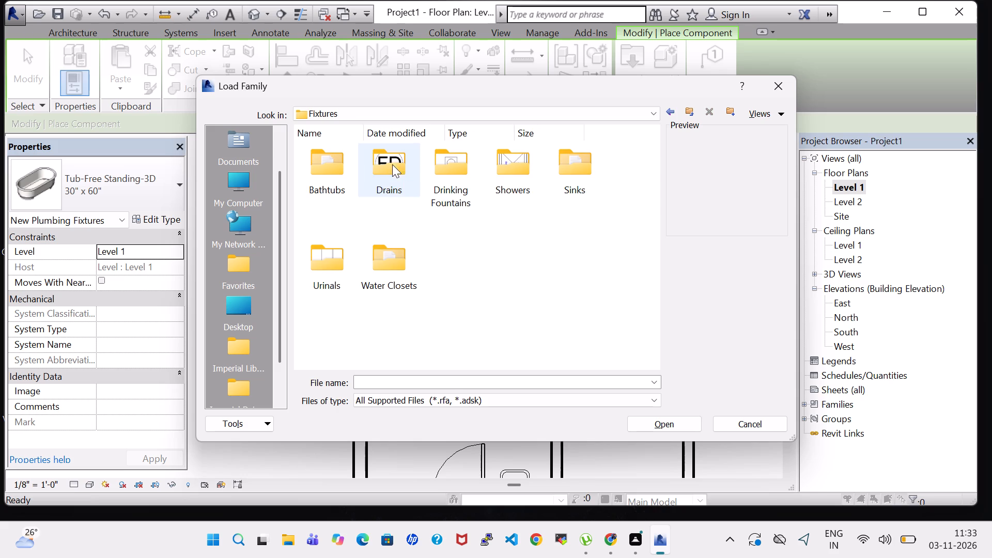
double_click(576, 168)
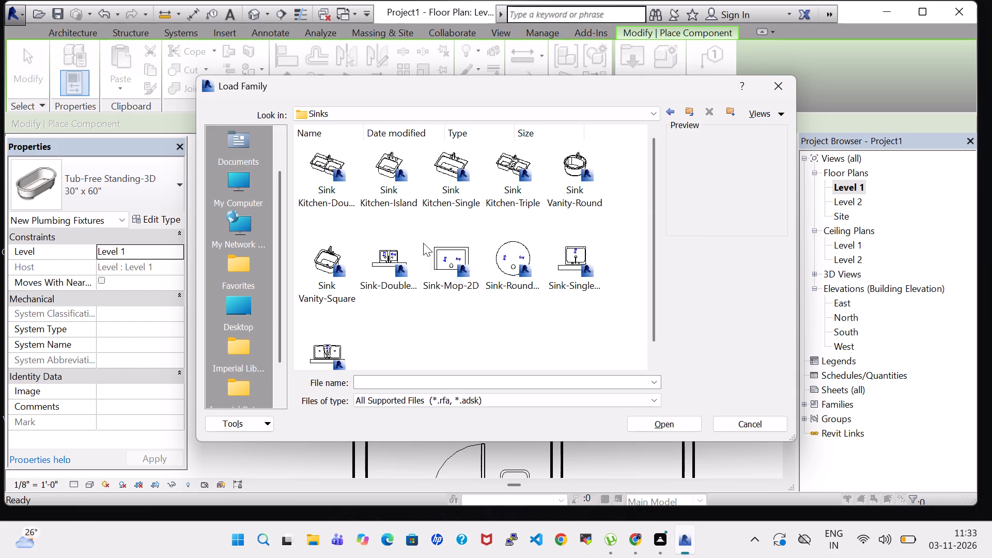
click(396, 258)
click(661, 419)
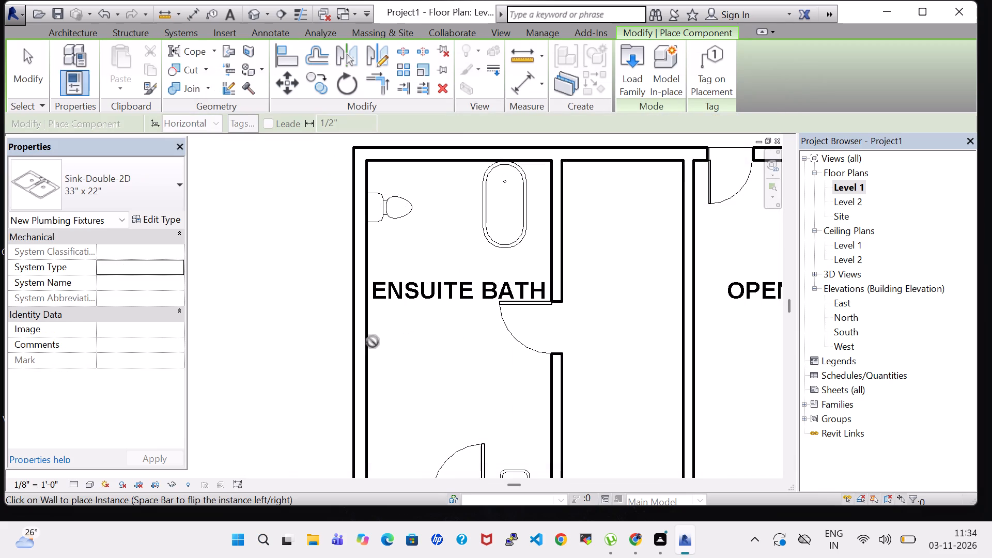
Place the 33" x 22" double sink against the ensuite bath's west wall, about 8'-10" from the north wall.
click(366, 307)
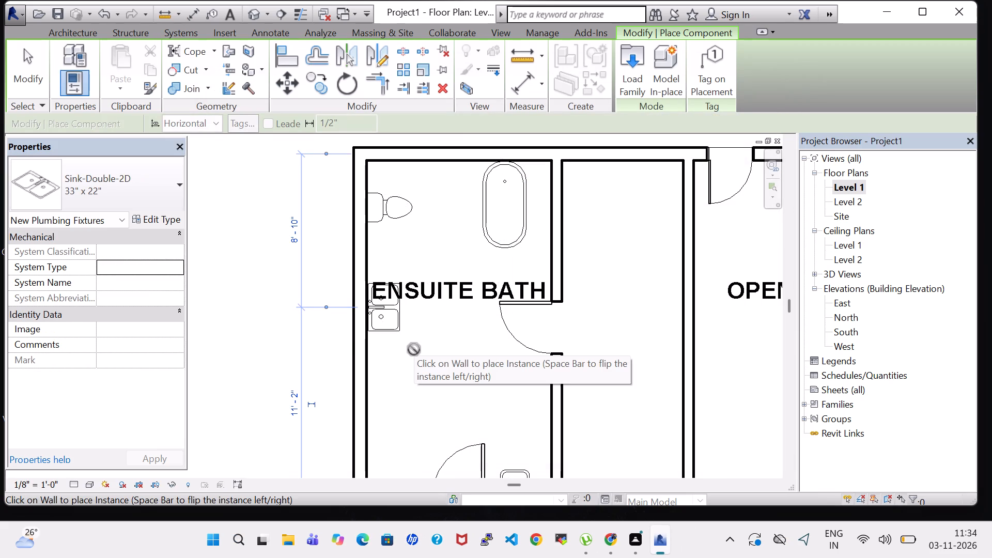
key(Escape)
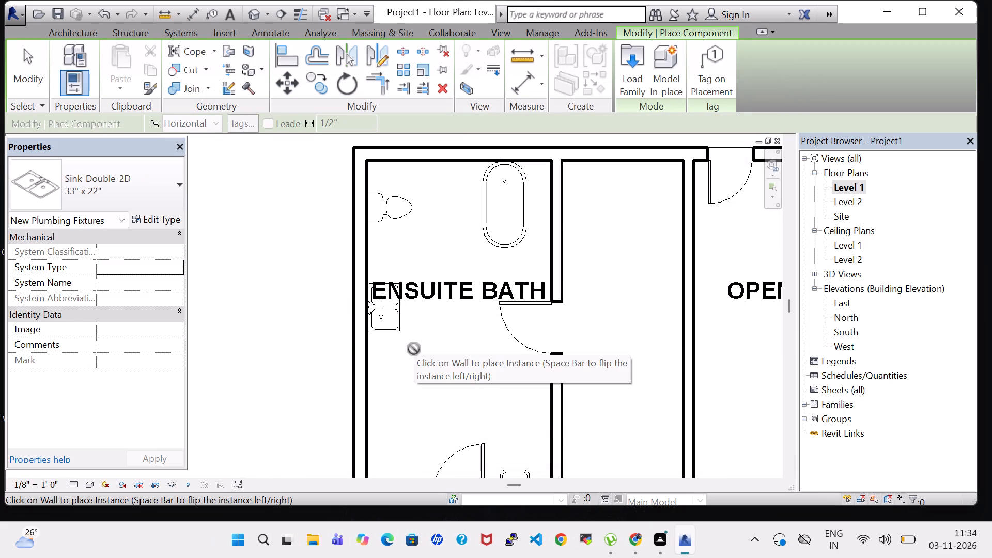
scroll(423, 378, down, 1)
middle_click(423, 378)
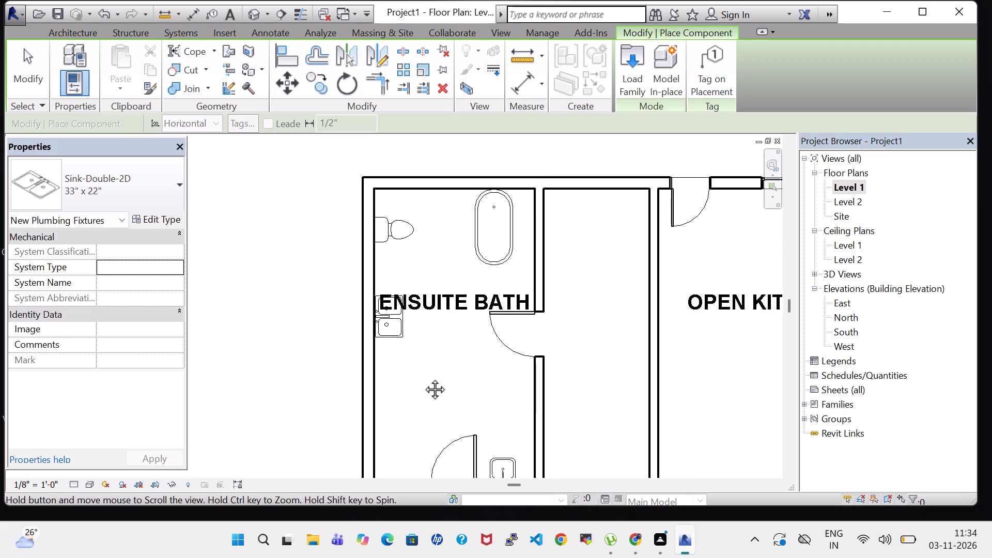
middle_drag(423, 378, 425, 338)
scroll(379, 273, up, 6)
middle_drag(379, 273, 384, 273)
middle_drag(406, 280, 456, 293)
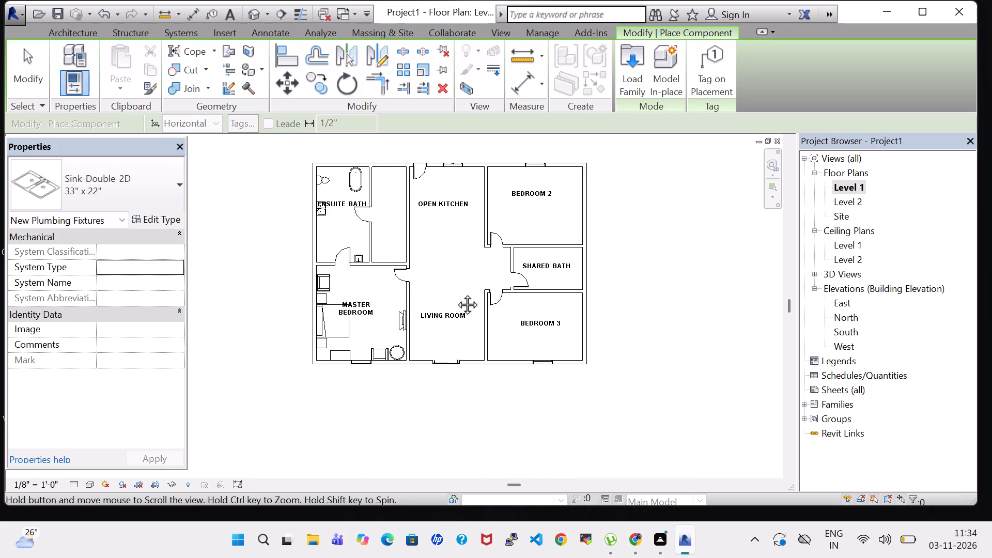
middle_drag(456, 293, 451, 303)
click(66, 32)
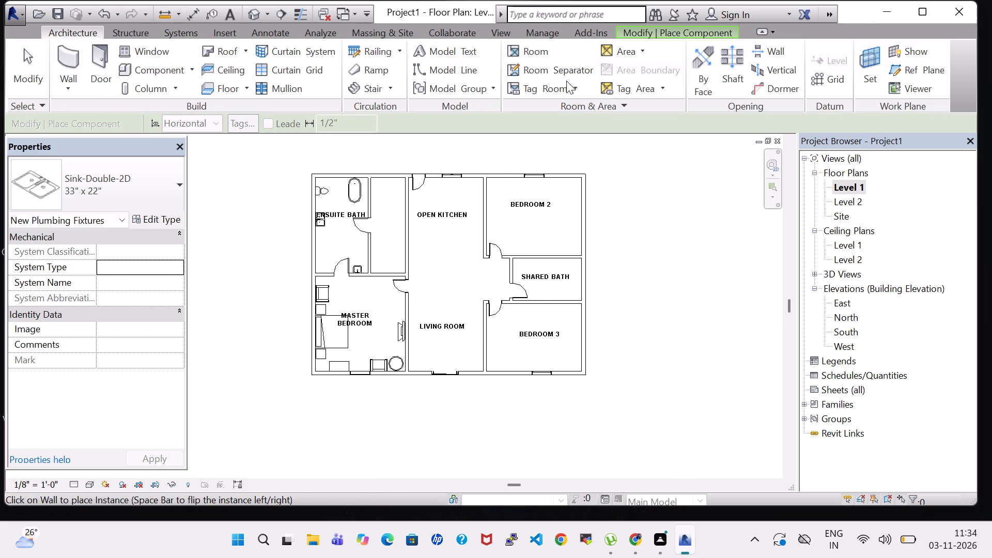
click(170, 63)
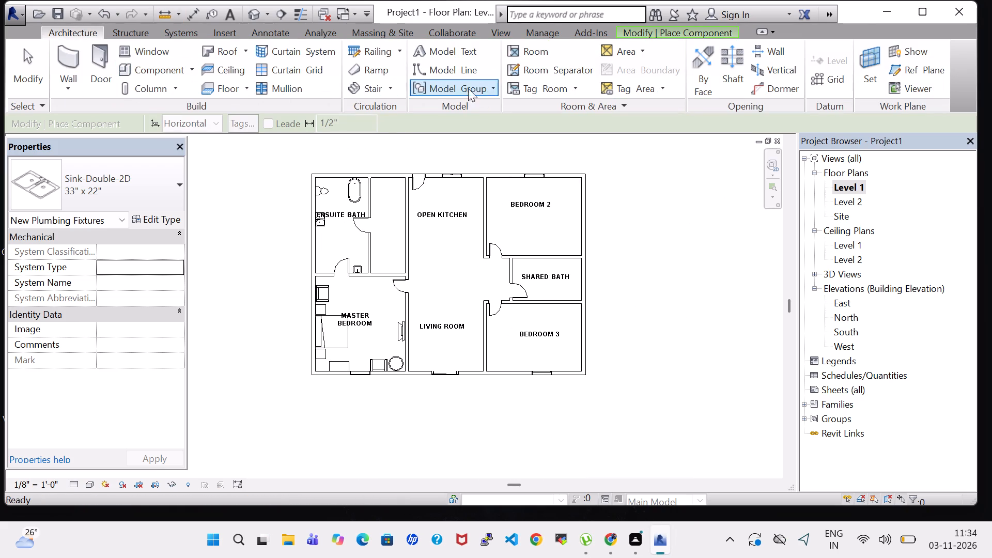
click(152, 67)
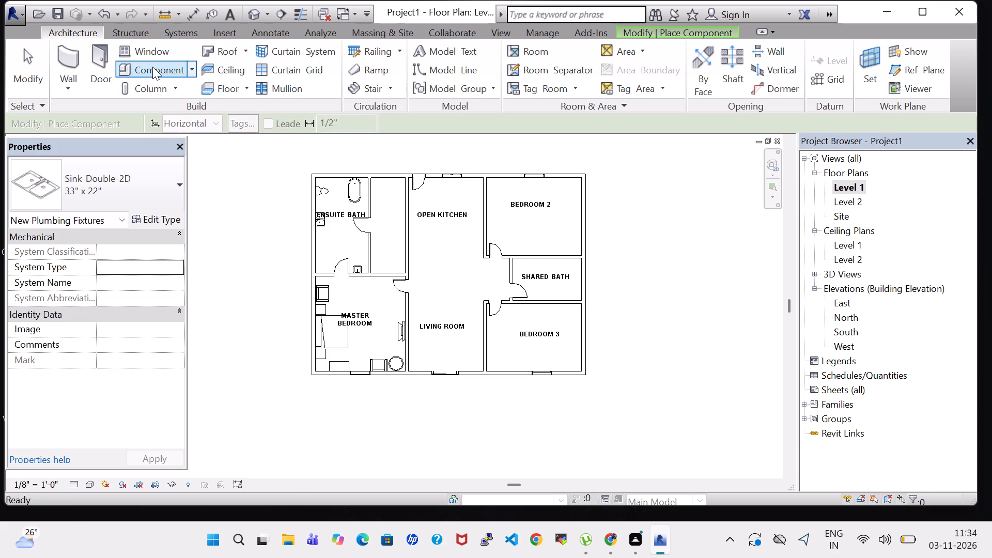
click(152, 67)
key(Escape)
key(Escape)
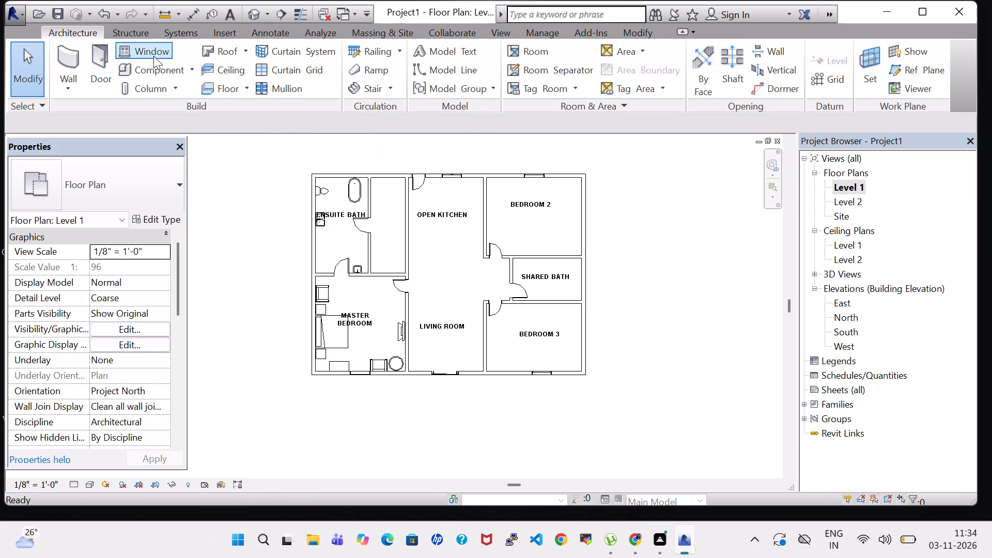
Load the Shower Stall-2D family from the US Imperial library's Plumbing > Architectural > Fixtures > Showers folder.
click(155, 69)
click(641, 67)
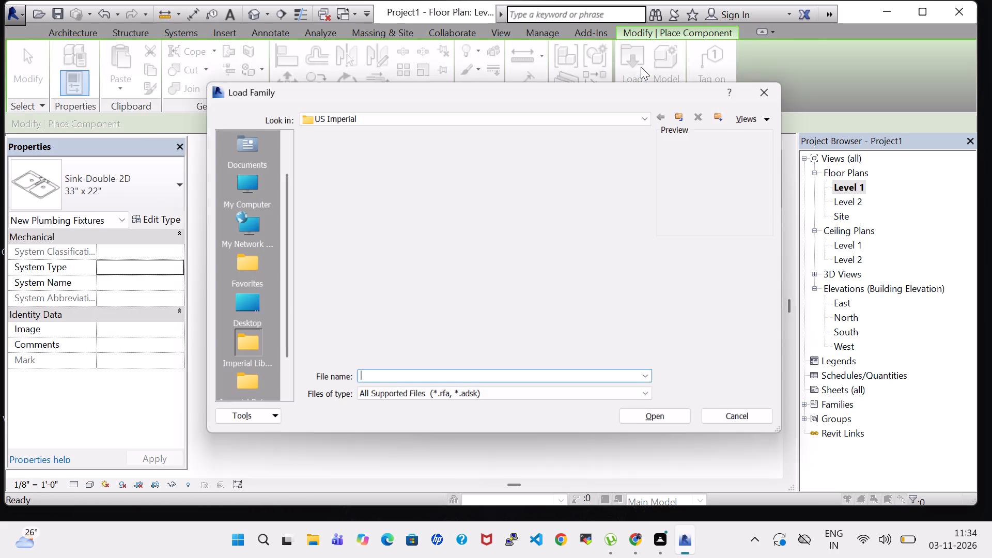
scroll(526, 233, down, 1)
scroll(579, 216, up, 1)
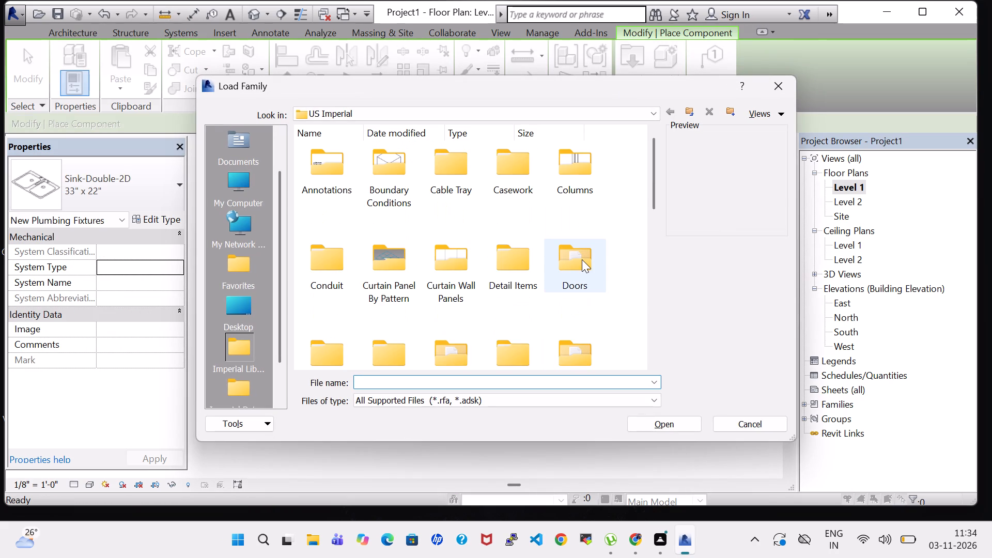
scroll(576, 288, down, 1)
double_click(580, 219)
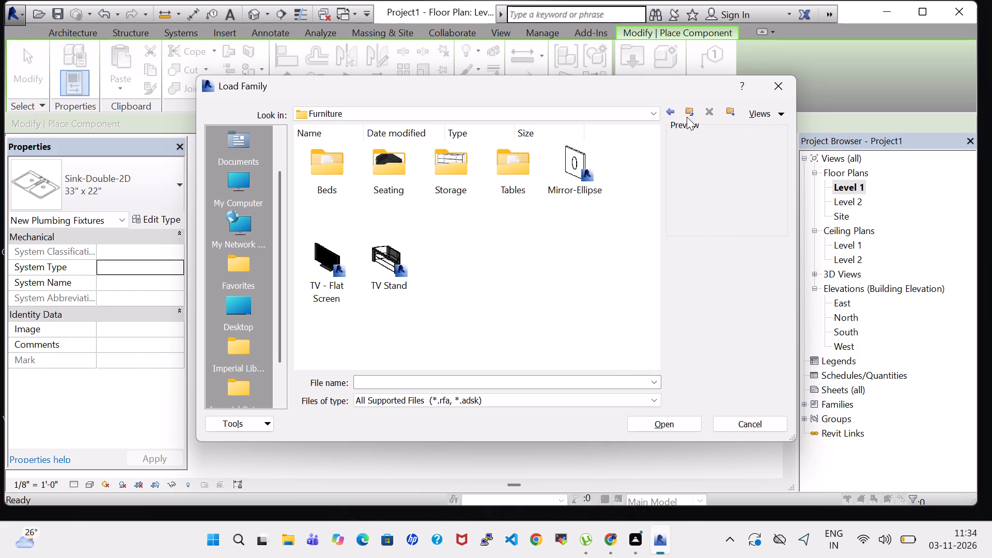
click(671, 112)
scroll(372, 247, down, 2)
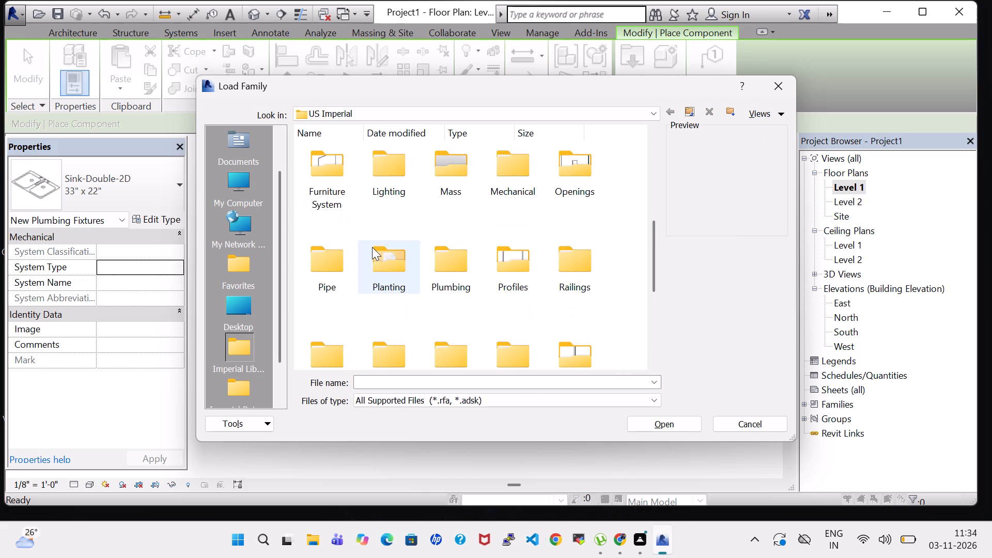
double_click(458, 267)
triple_click(355, 176)
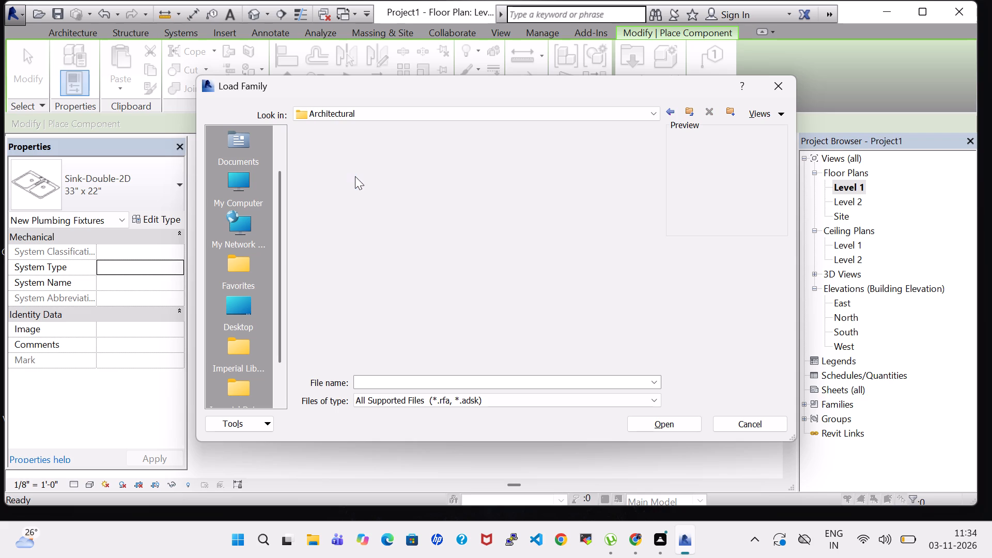
double_click(396, 156)
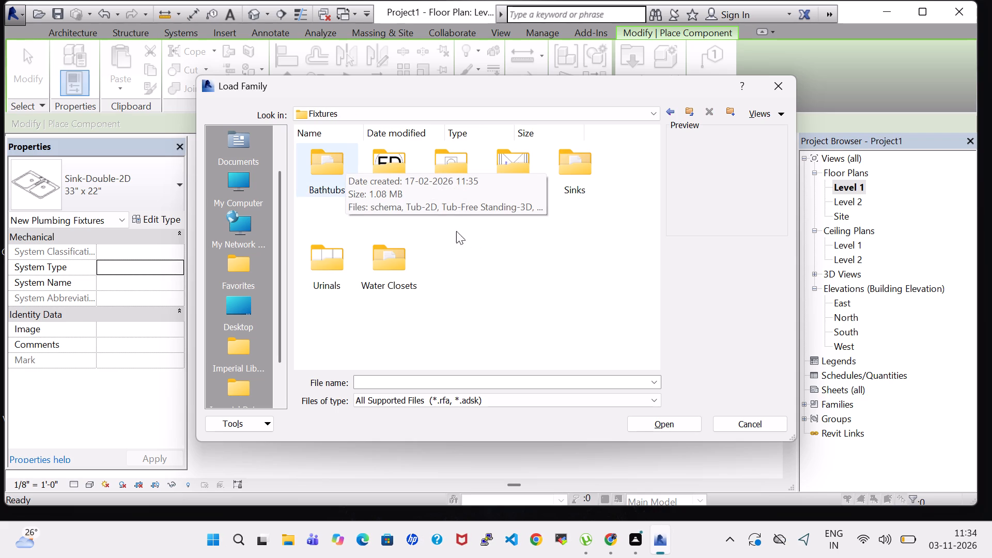
double_click(491, 243)
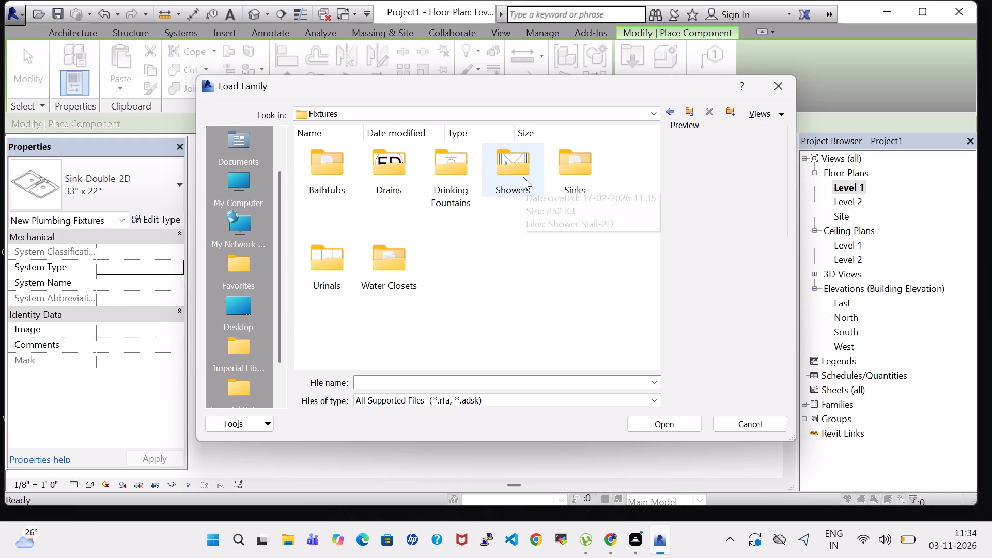
double_click(523, 177)
click(354, 178)
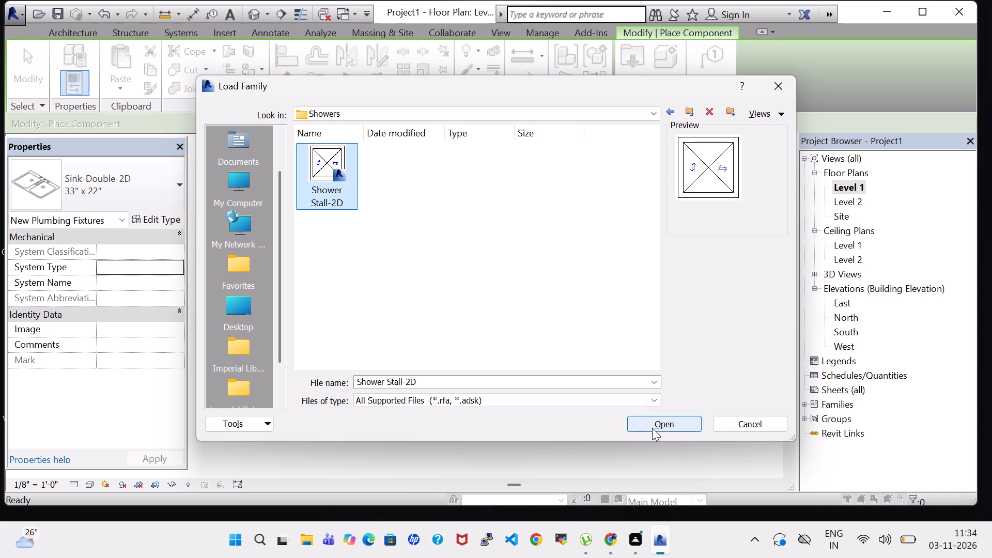
click(652, 428)
Place the shower stall against the ensuite bath's north wall, overlapping the north end of the free-standing tub.
scroll(366, 208, up, 5)
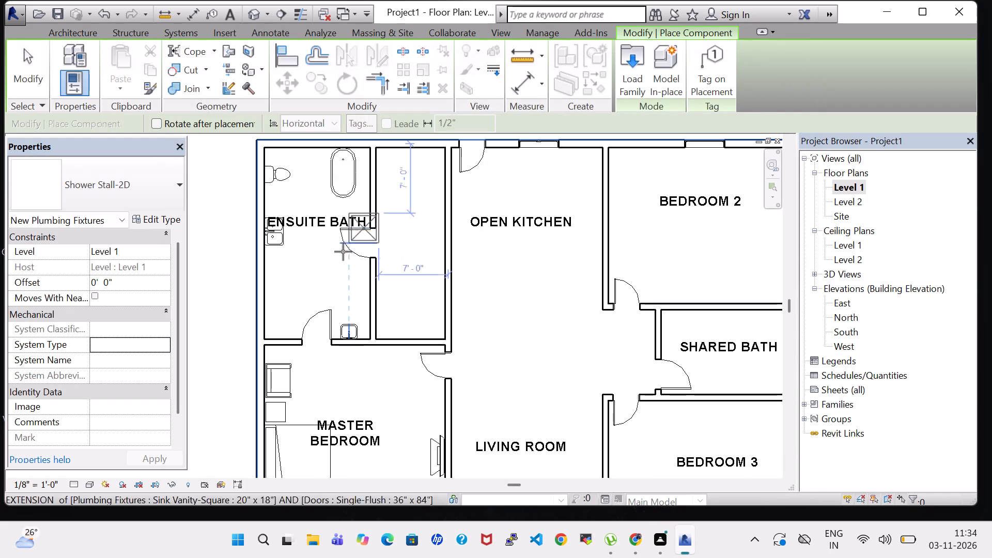
middle_drag(342, 257, 336, 318)
scroll(333, 292, up, 2)
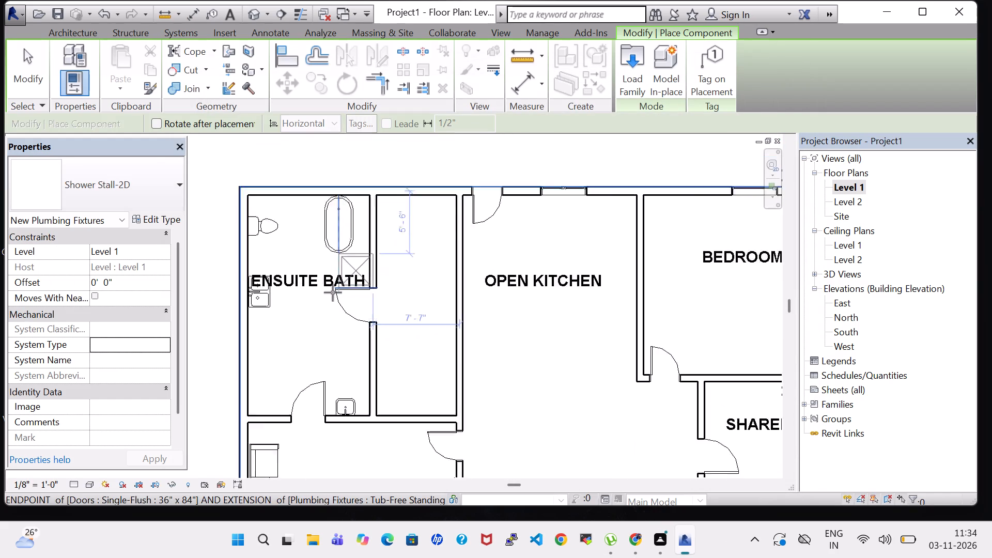
scroll(333, 292, up, 2)
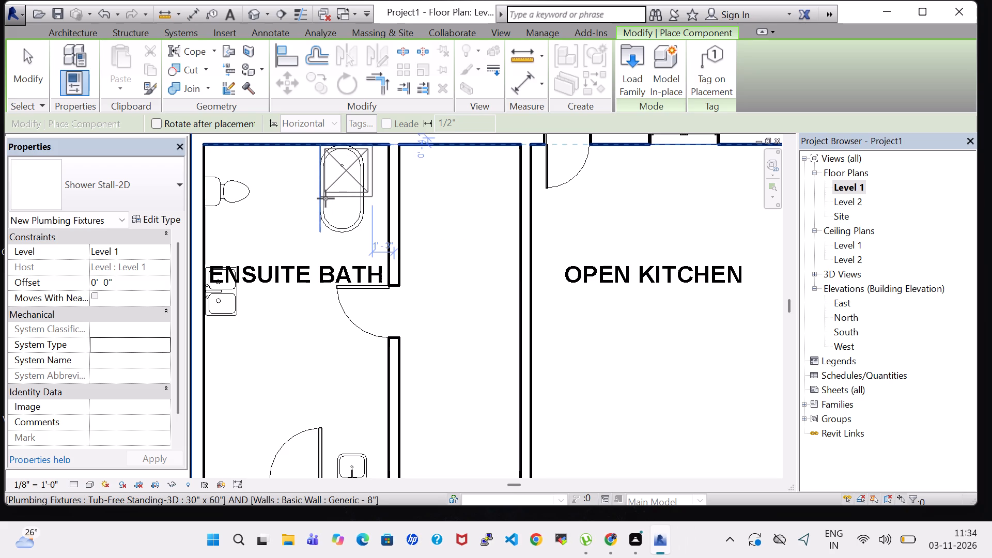
click(326, 198)
key(Escape)
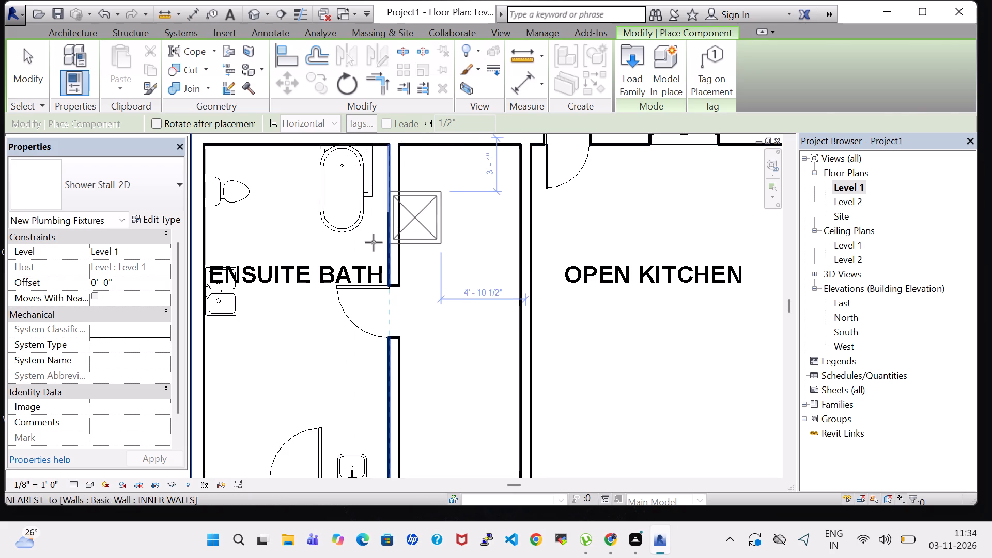
key(Escape)
Delete the free-standing tub from the ensuite bath.
click(355, 231)
key(Delete)
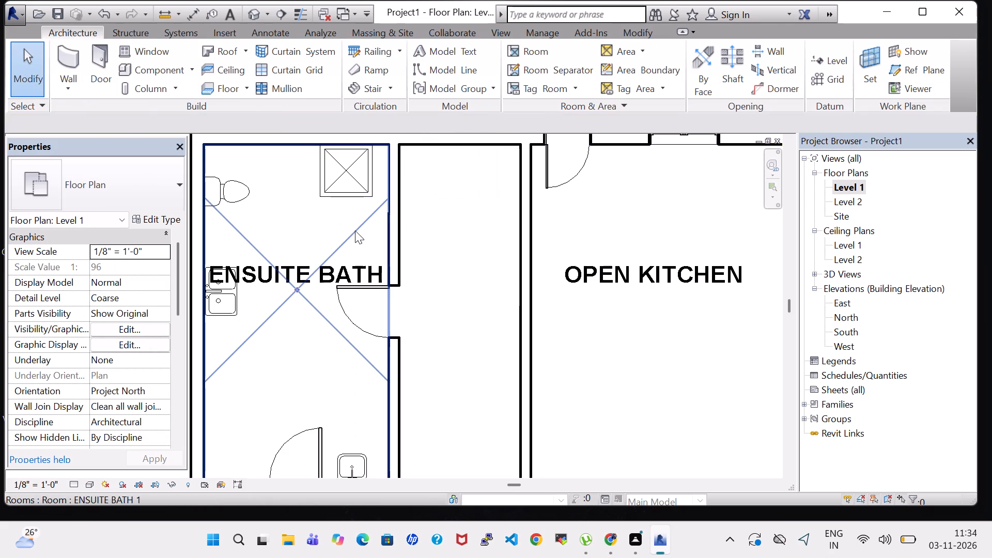
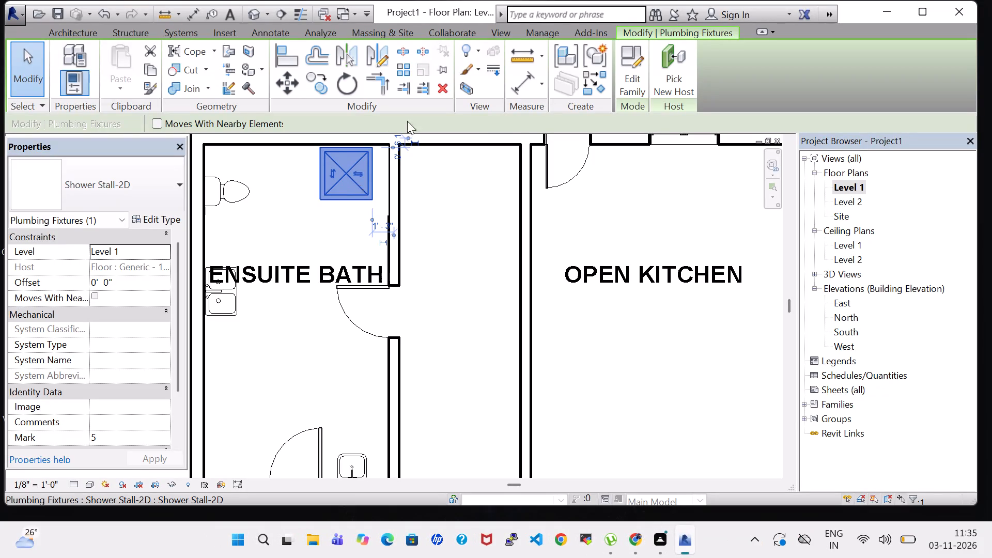
Inspect the ensuite bath and its fixtures from several angles in 3D, ending back in the Level 1 floor plan.
click(426, 191)
click(252, 20)
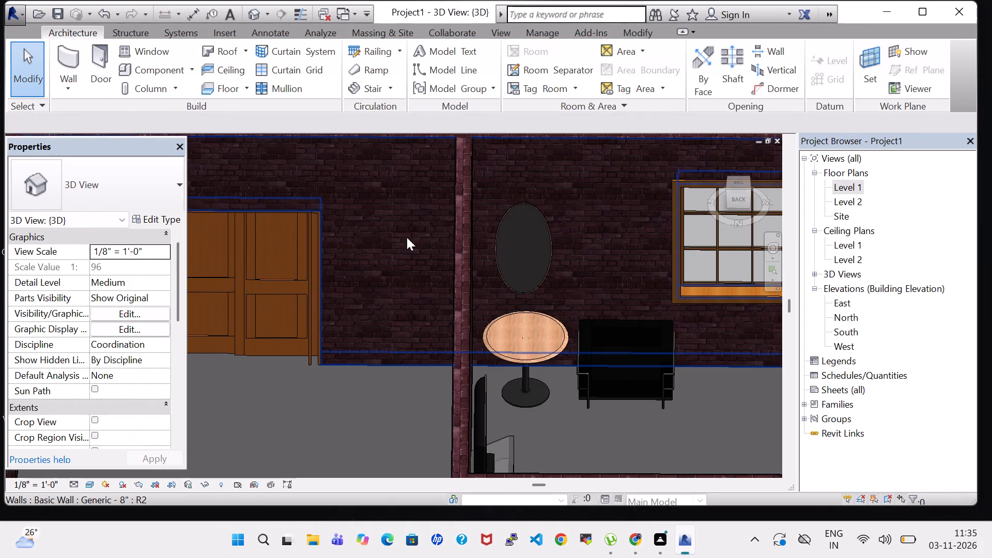
scroll(407, 345, down, 8)
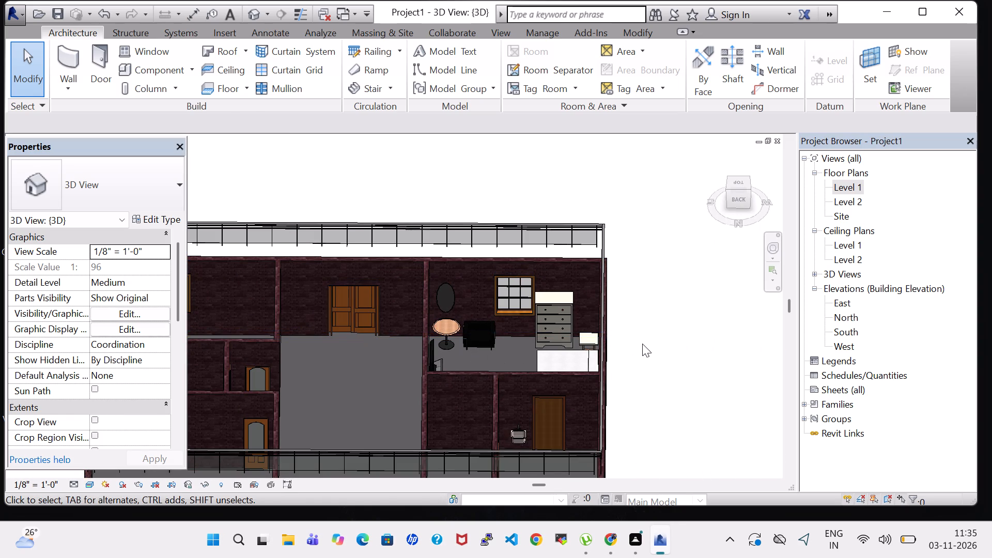
shift+middle_click(642, 341)
shift+middle_click(644, 349)
shift+middle_drag(639, 401, 639, 442)
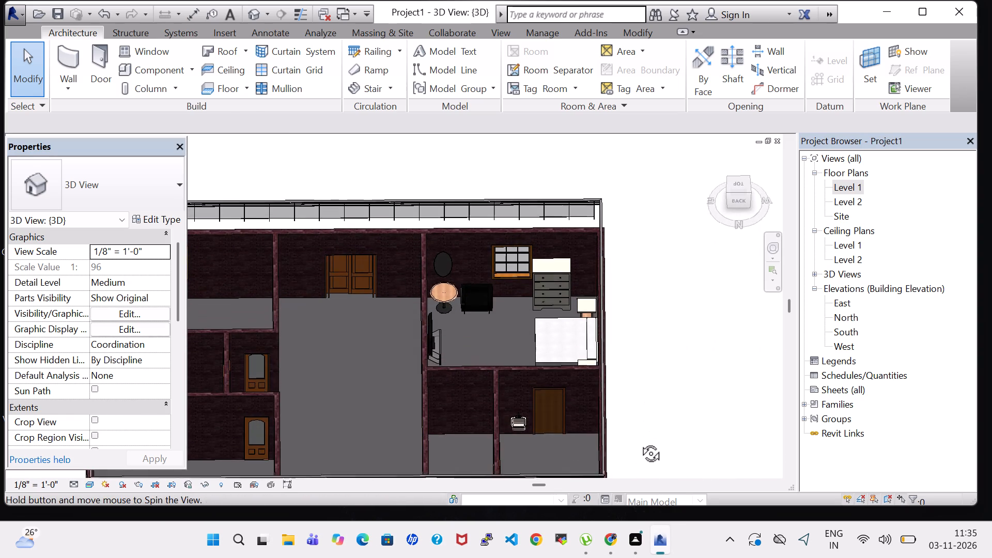
shift+middle_drag(639, 442, 638, 454)
middle_drag(638, 440, 649, 299)
shift+middle_click(646, 295)
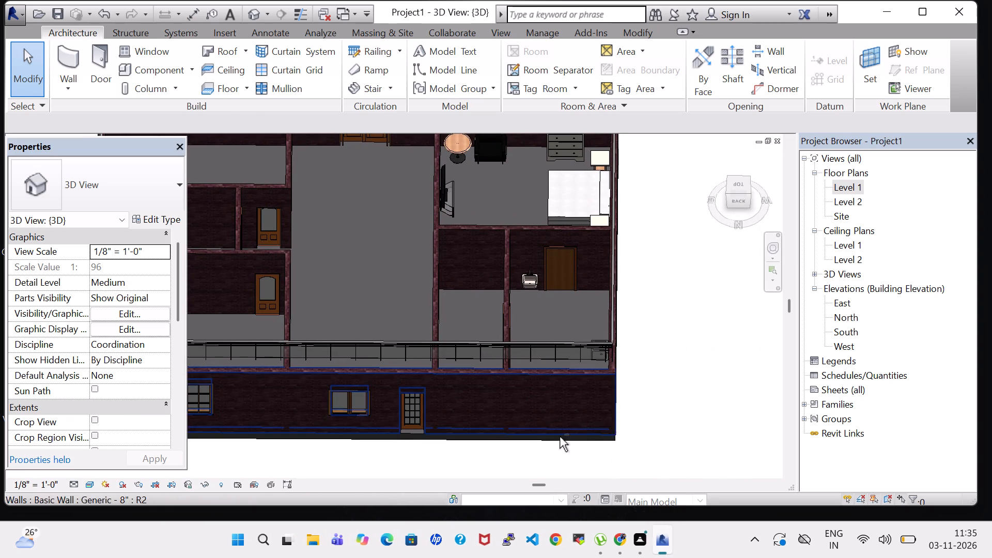
shift+scroll(641, 275, up, 1)
shift+middle_drag(642, 274, 642, 331)
shift+middle_drag(641, 341, 638, 363)
shift+middle_drag(637, 372, 625, 418)
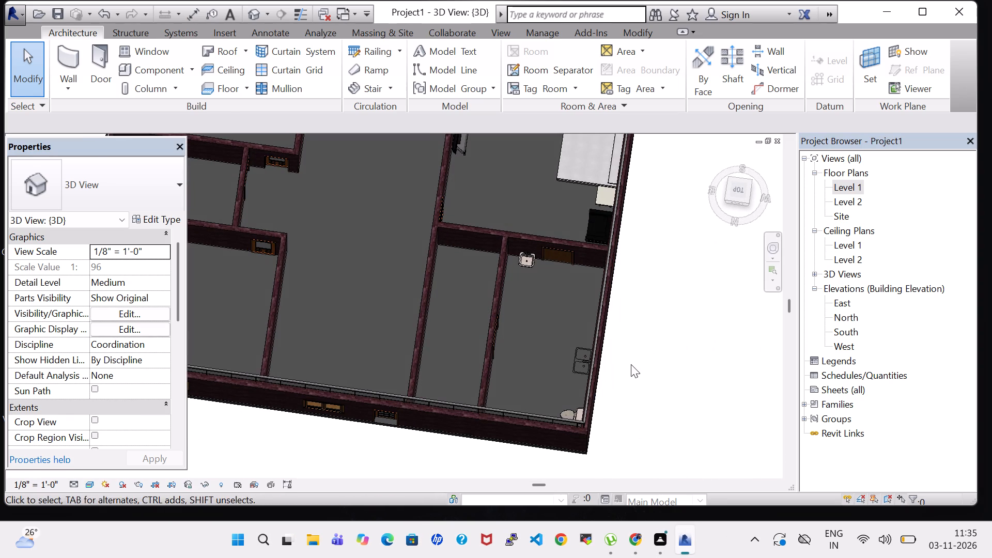
shift+middle_drag(657, 296, 615, 404)
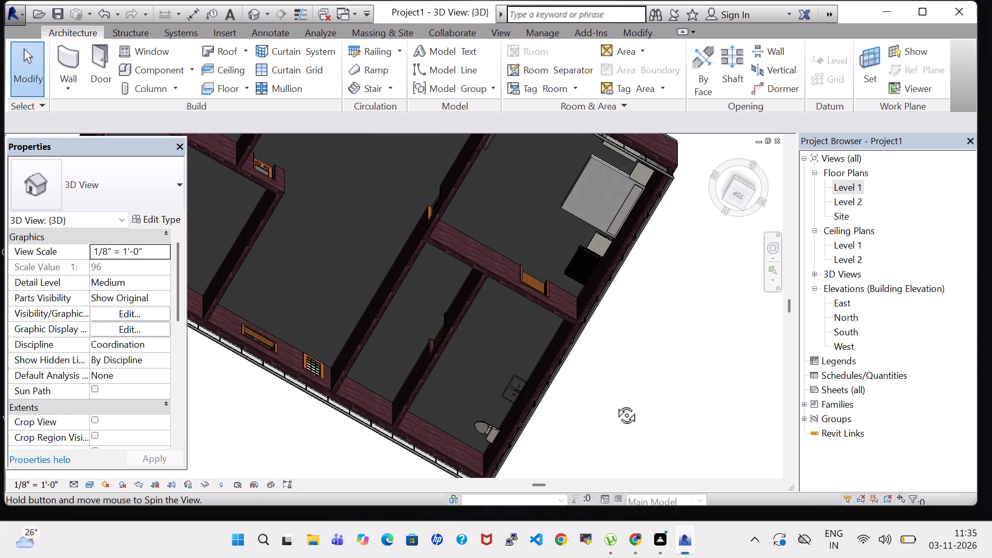
shift+middle_drag(615, 404, 566, 275)
shift+middle_drag(611, 430, 545, 360)
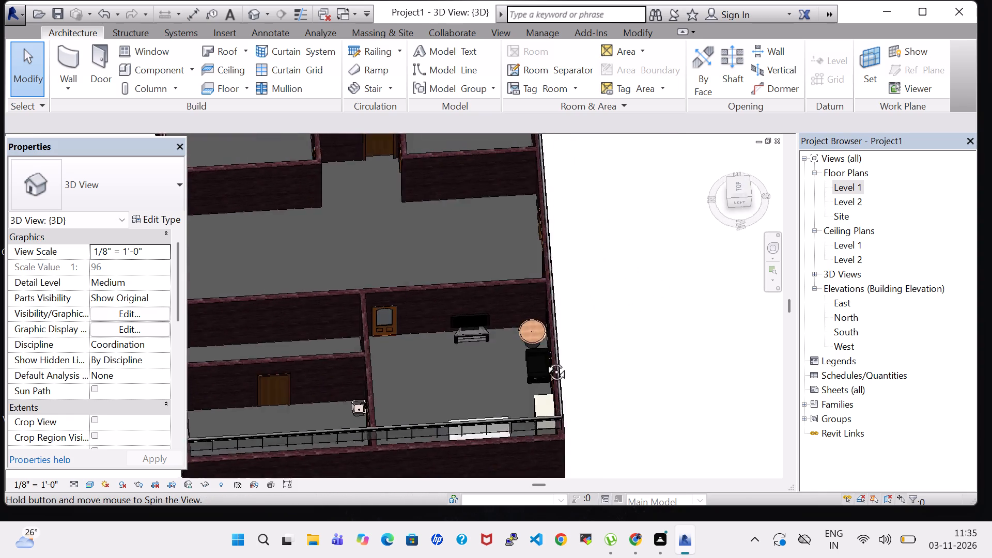
shift+middle_drag(545, 360, 541, 347)
double_click(847, 188)
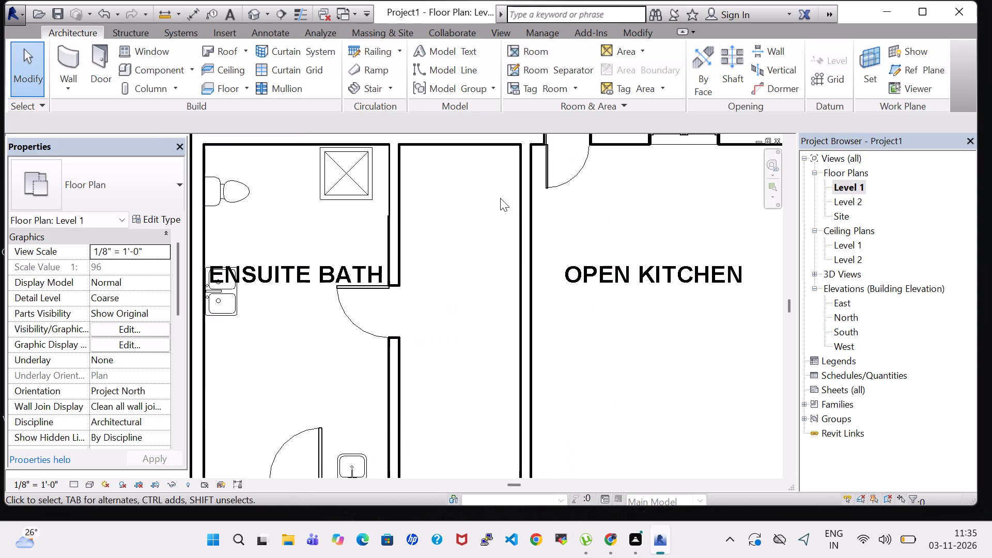
scroll(524, 207, down, 2)
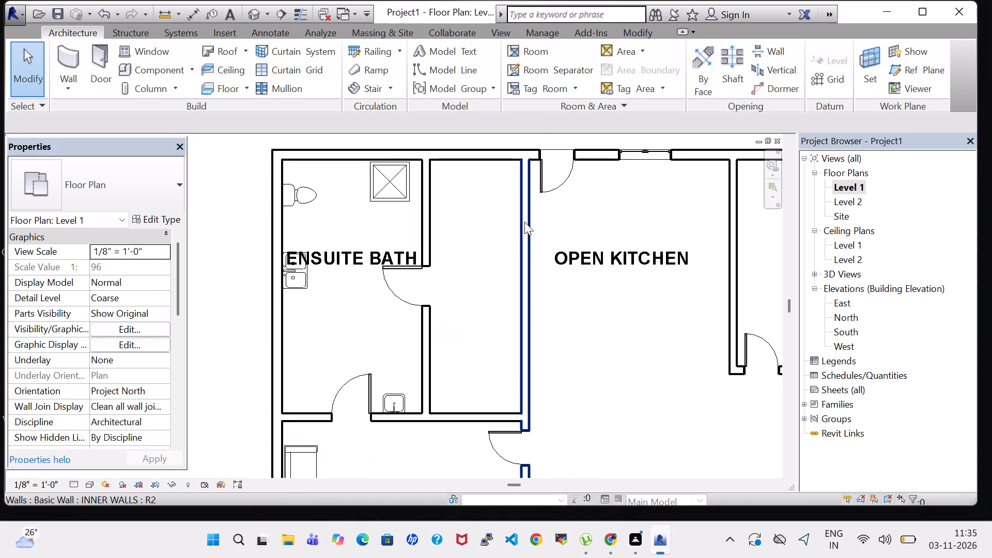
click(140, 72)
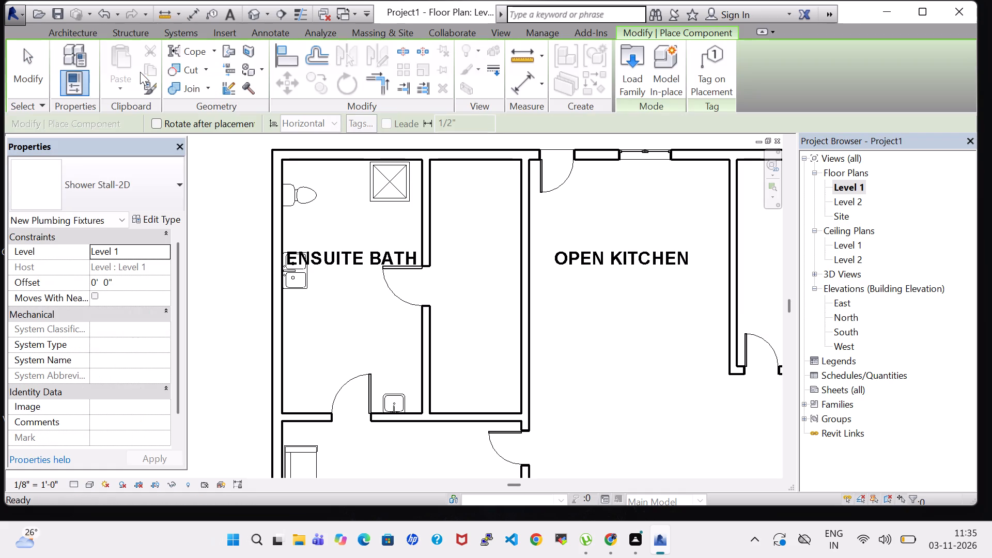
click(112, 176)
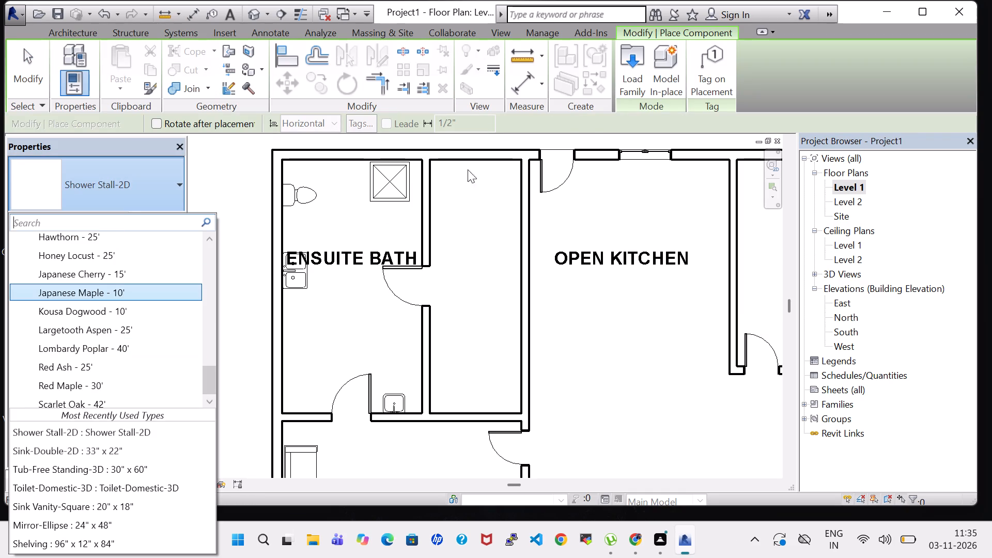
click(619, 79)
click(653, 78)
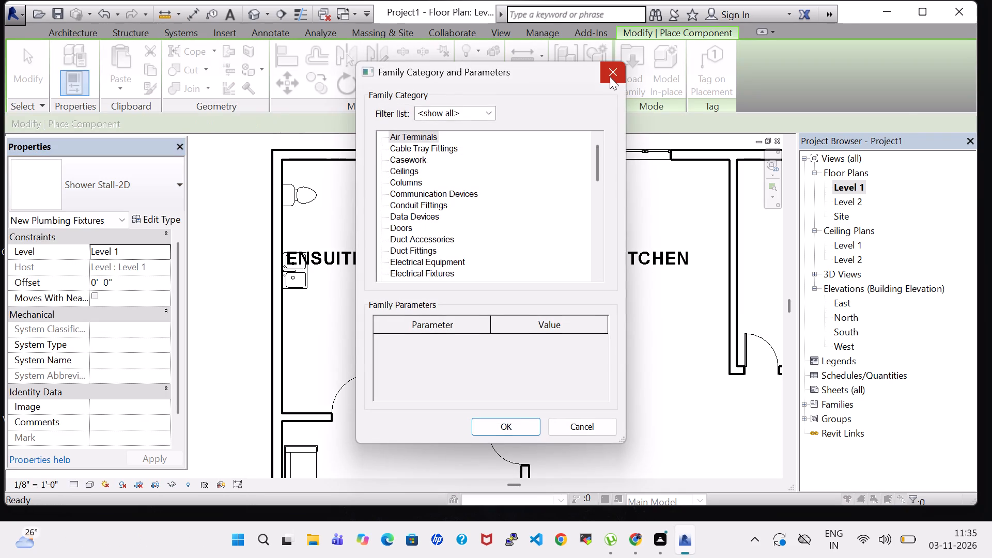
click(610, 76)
Place the 30" x 60" free-standing tub lengthwise east-west against the ensuite bath's west wall, about 14'-3" from the north wall.
click(153, 73)
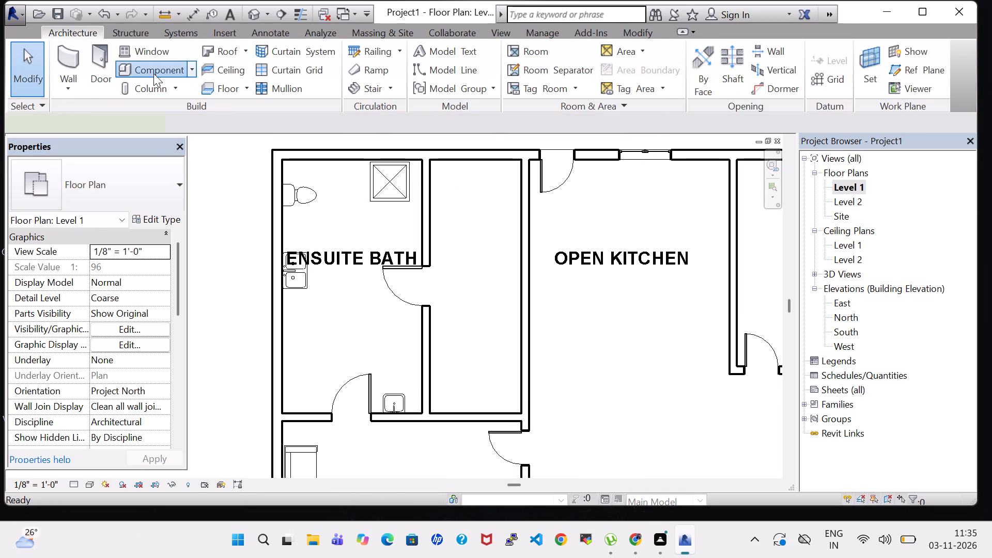
click(151, 199)
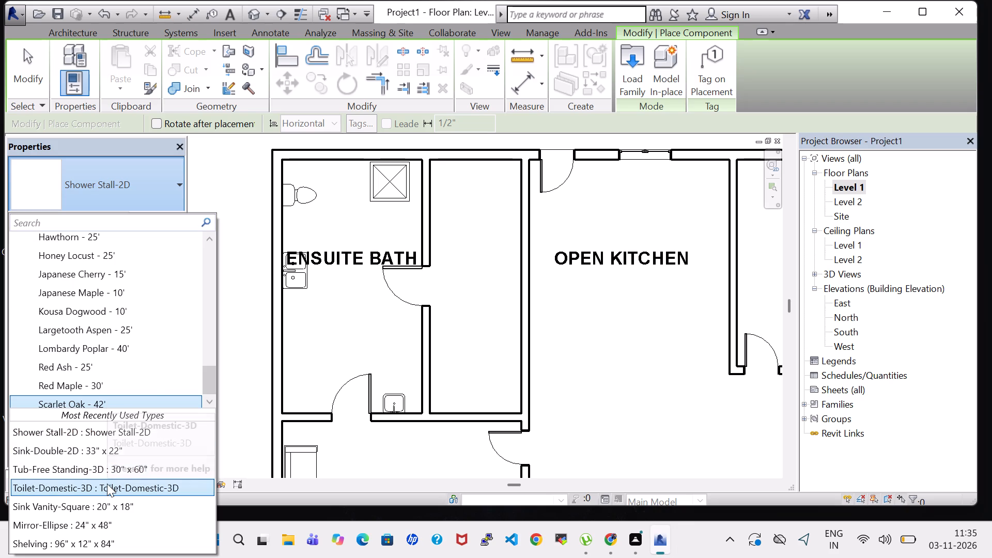
click(92, 468)
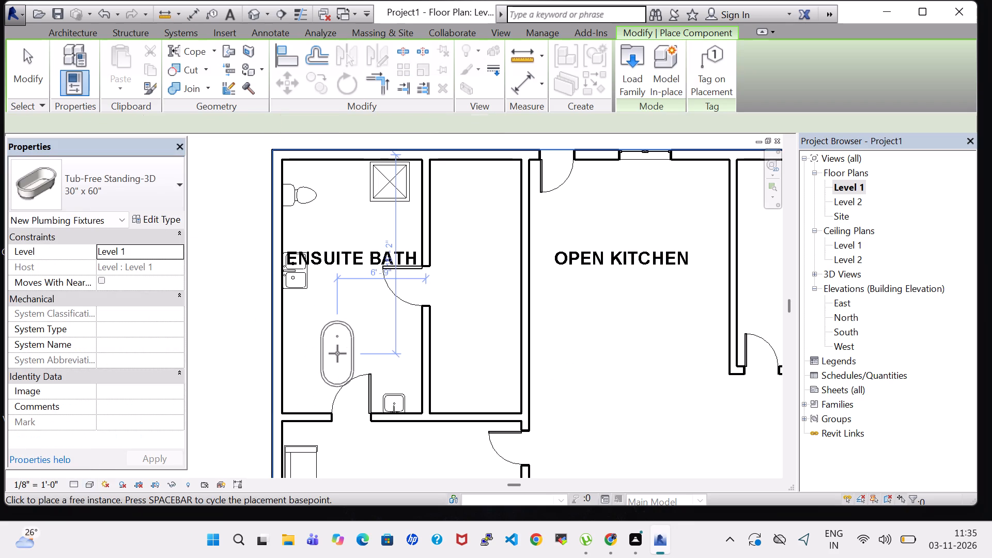
key(space)
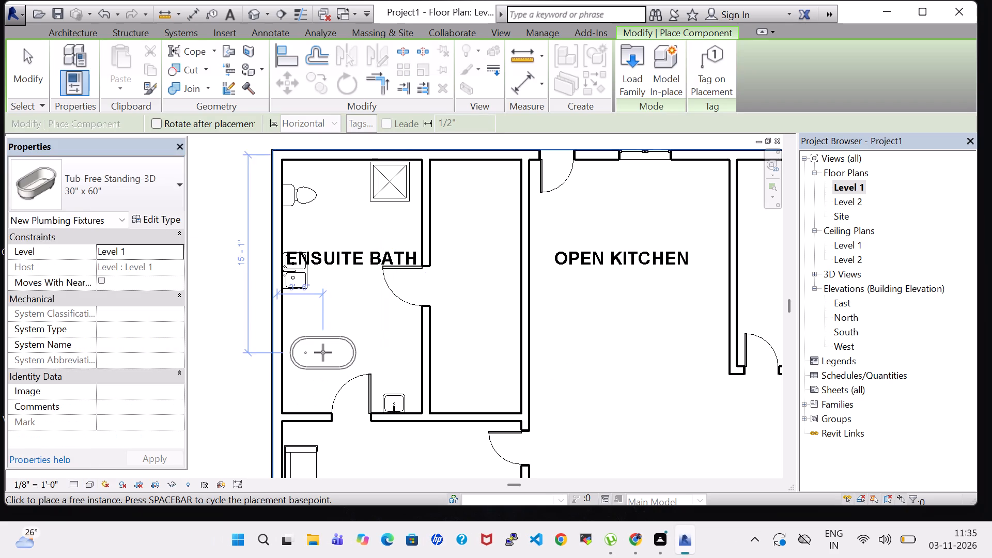
key(space)
key(space)
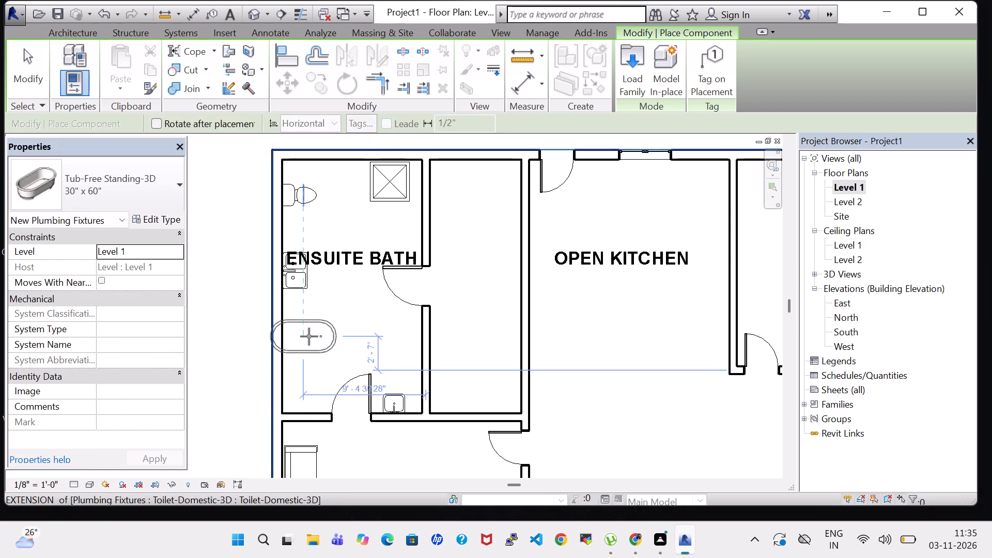
key(space)
key(space)
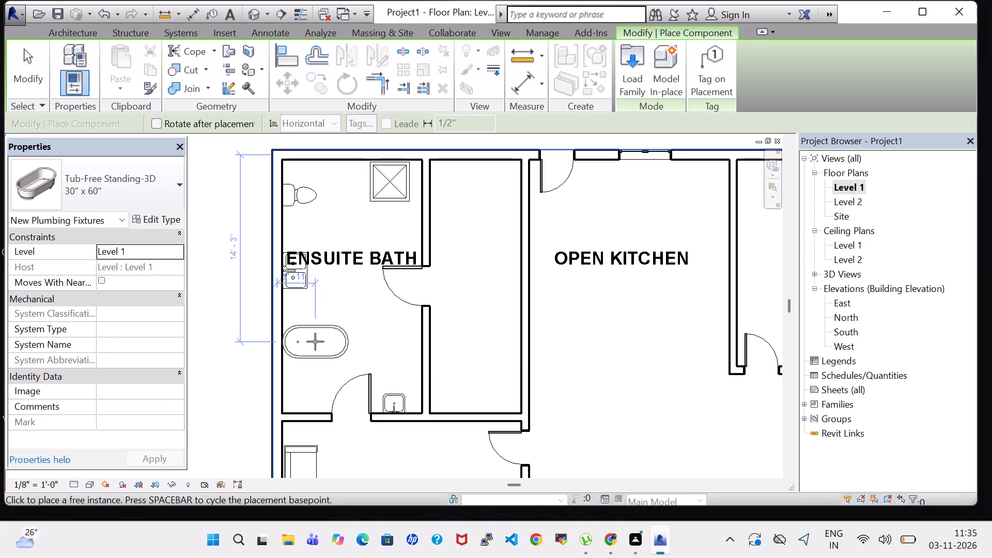
click(315, 342)
key(Escape)
key(Escape)
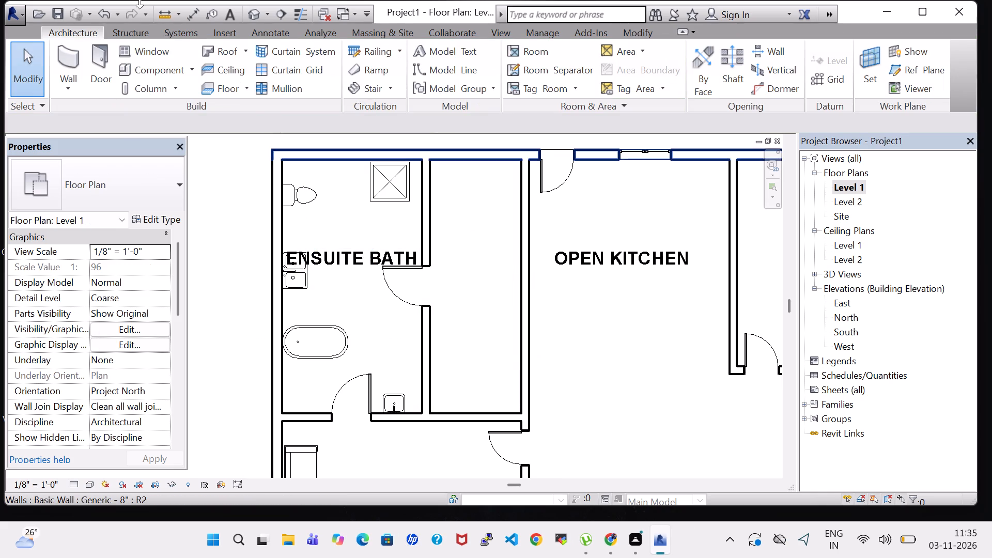
Load the Trash Compactor family from the US Imperial library's Specialty Equipment > Domestic folder.
click(154, 65)
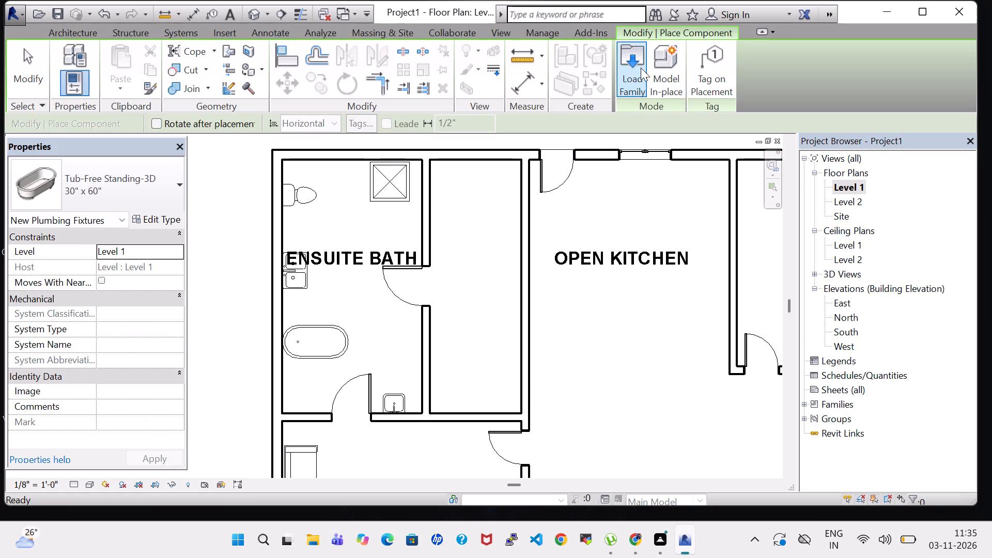
click(641, 68)
scroll(584, 235, down, 1)
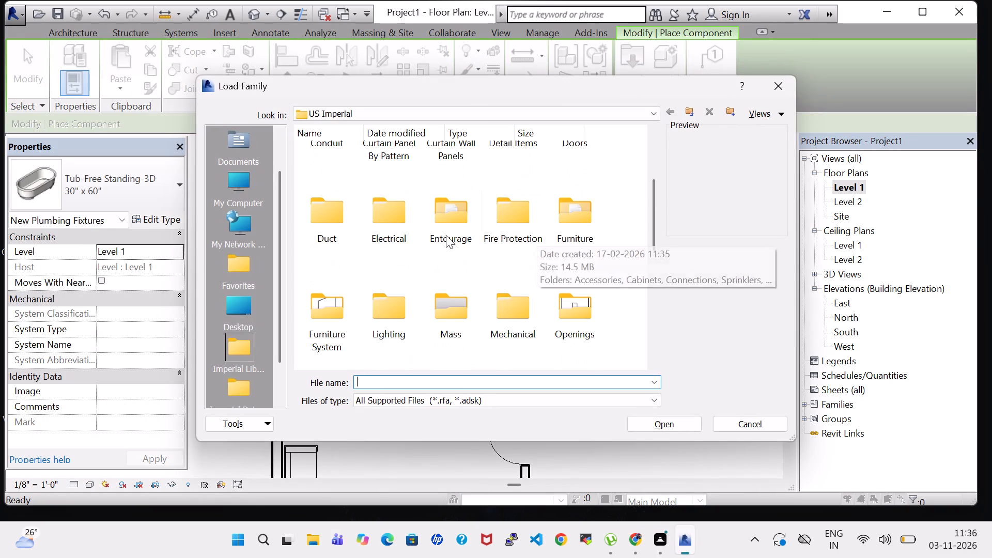
scroll(397, 250, down, 1)
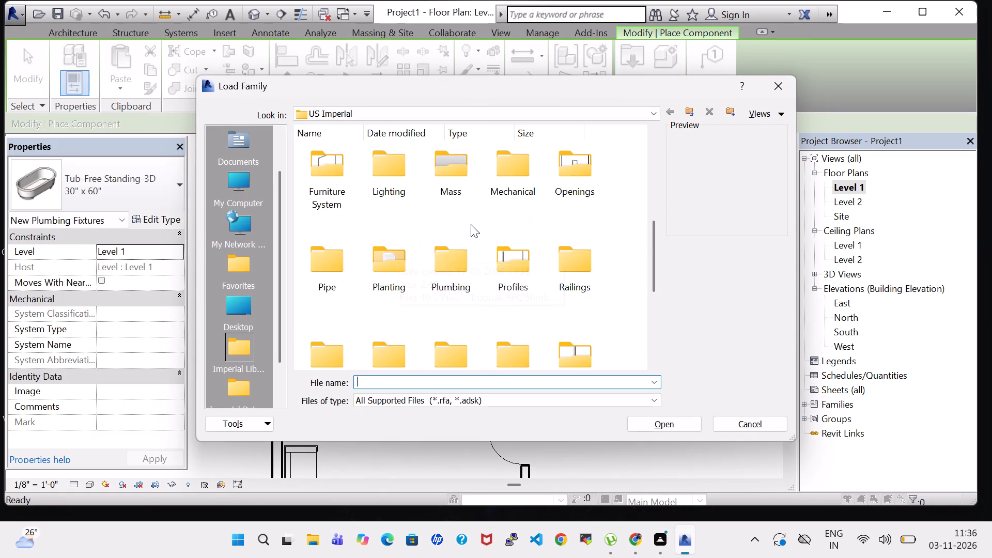
scroll(471, 224, up, 1)
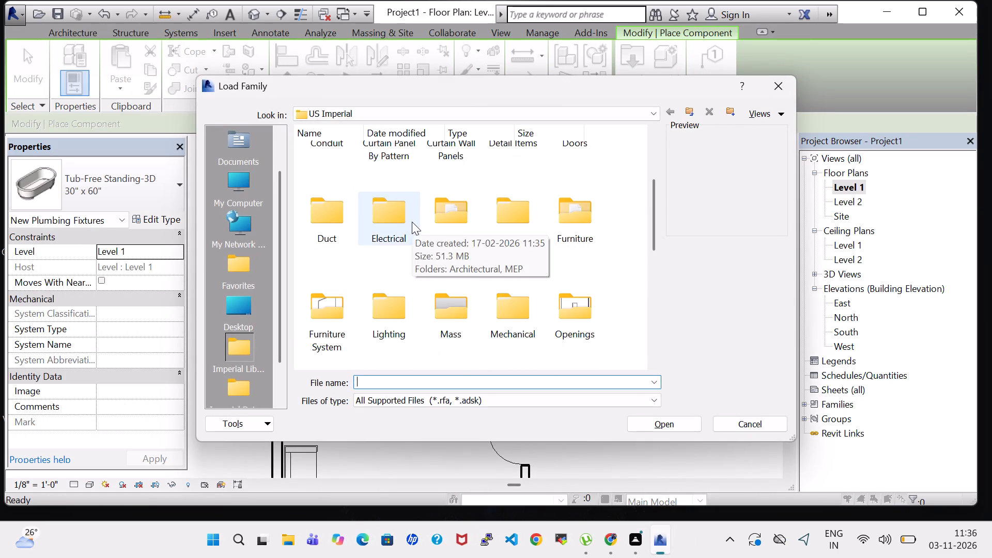
scroll(412, 222, up, 1)
scroll(520, 232, down, 4)
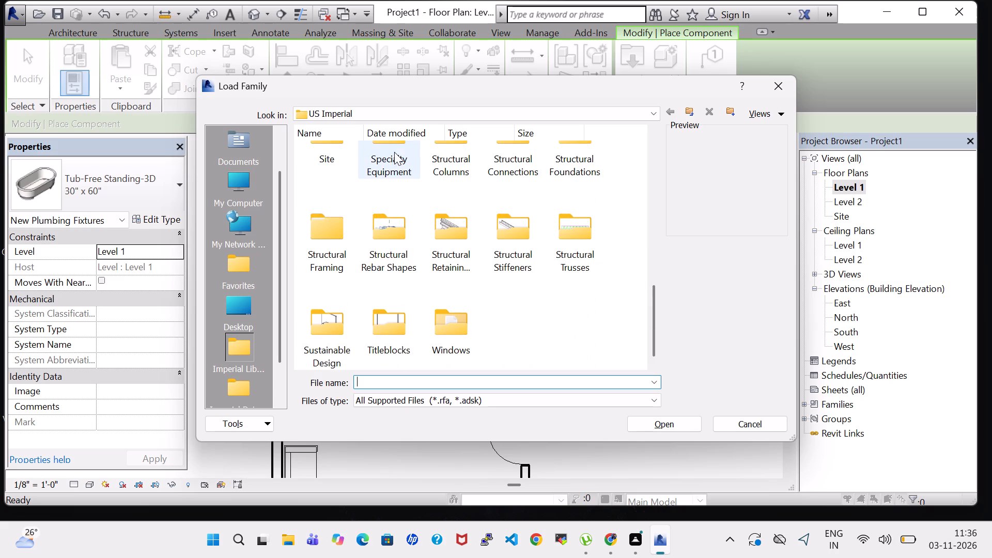
double_click(394, 152)
double_click(391, 163)
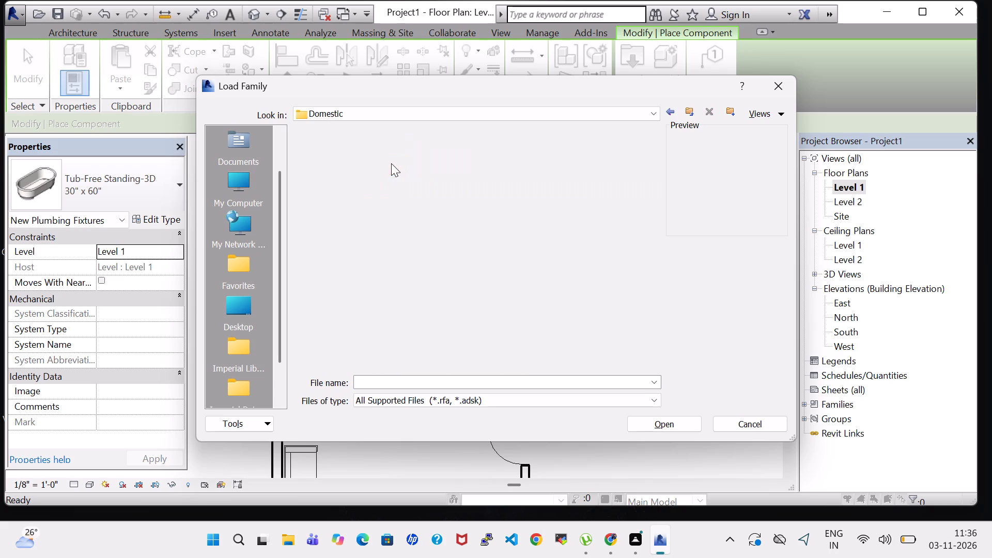
scroll(524, 296, down, 2)
click(447, 337)
click(663, 421)
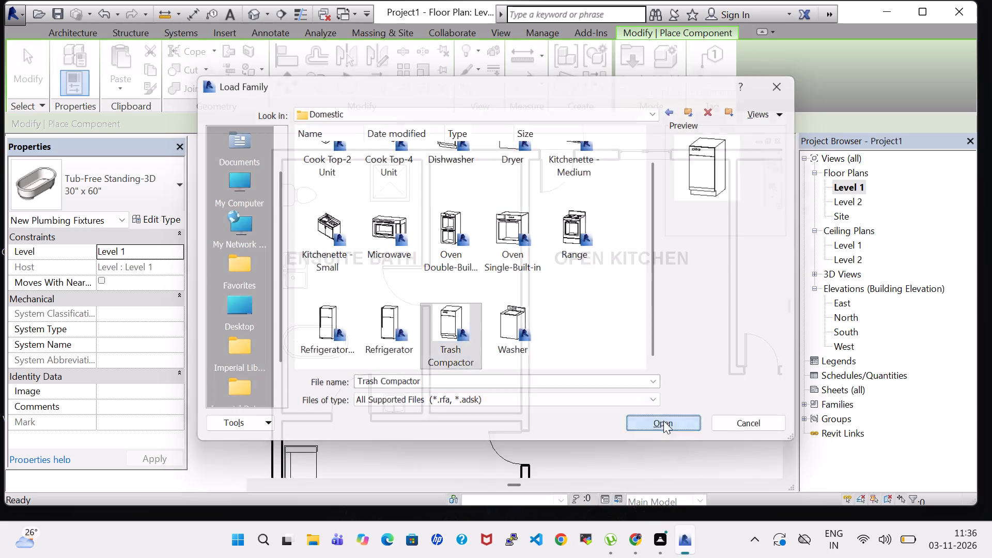
Place the 18" x 24" x 34 1/2" trash compactor, rotated against the ensuite bath's east wall, about 3'-1 1/2" from the south wall.
key(space)
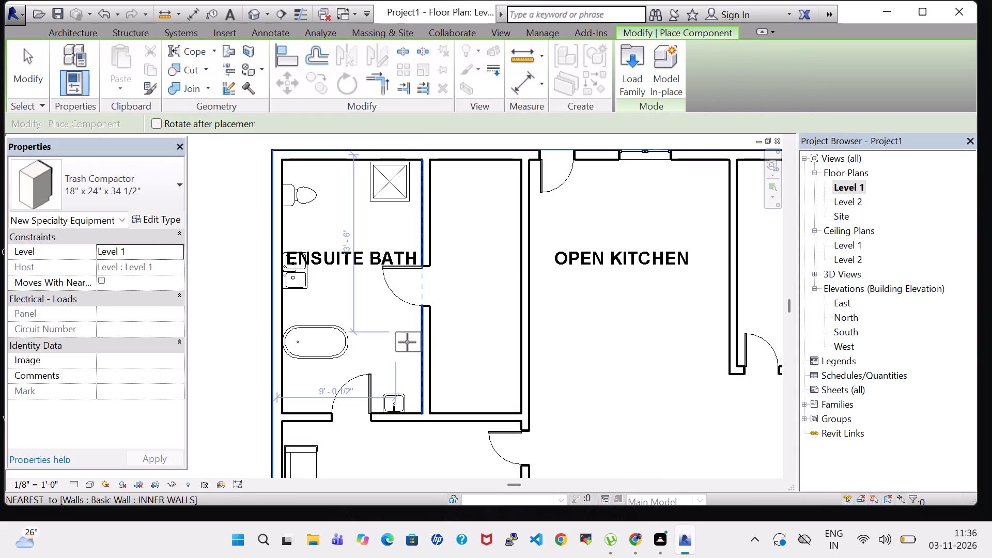
key(space)
key(space)
key(space)
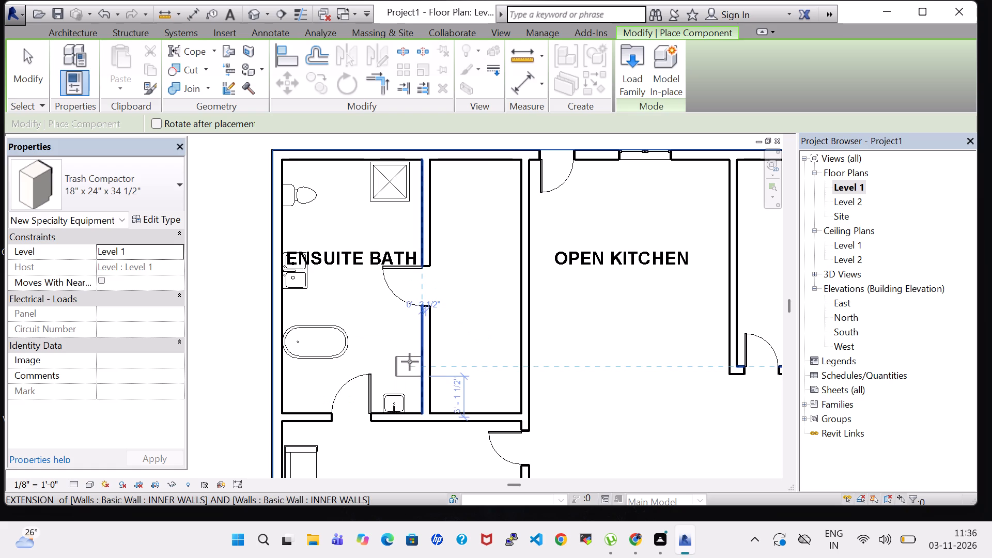
click(412, 365)
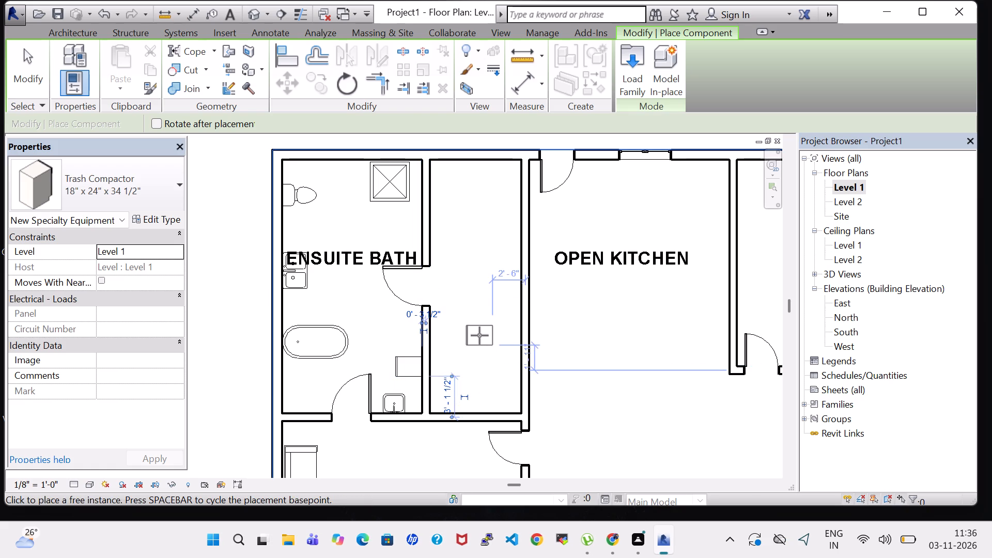
key(Escape)
key(Escape)
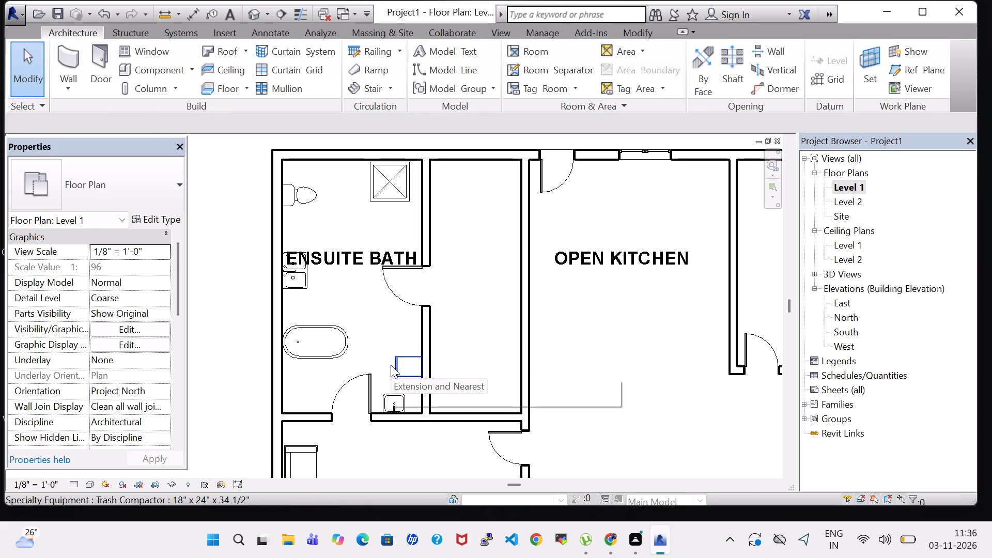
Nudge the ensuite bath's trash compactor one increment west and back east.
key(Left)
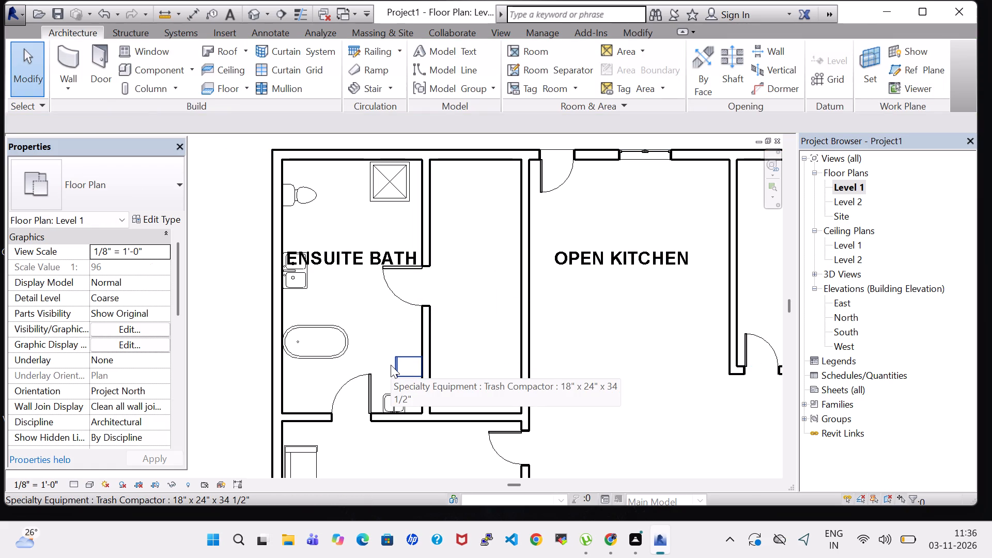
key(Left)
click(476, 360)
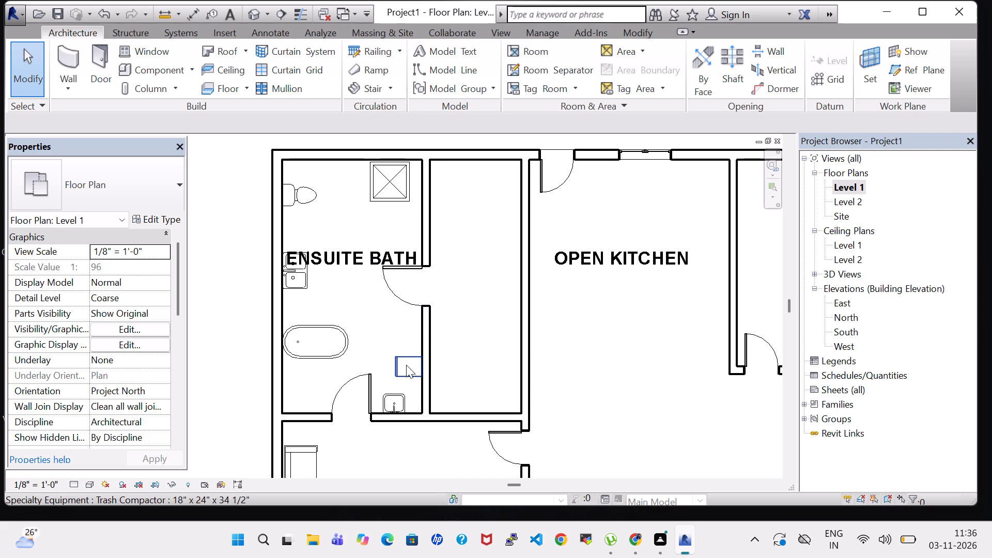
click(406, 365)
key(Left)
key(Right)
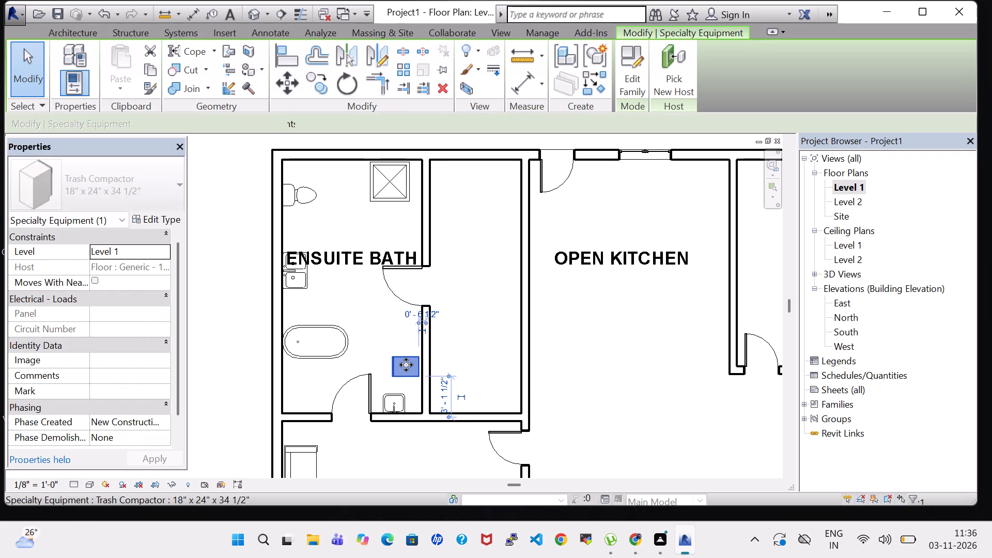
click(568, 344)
Nudge the ENSUITE BATH room tag five increments north, clear of the double sink.
scroll(568, 344, down, 3)
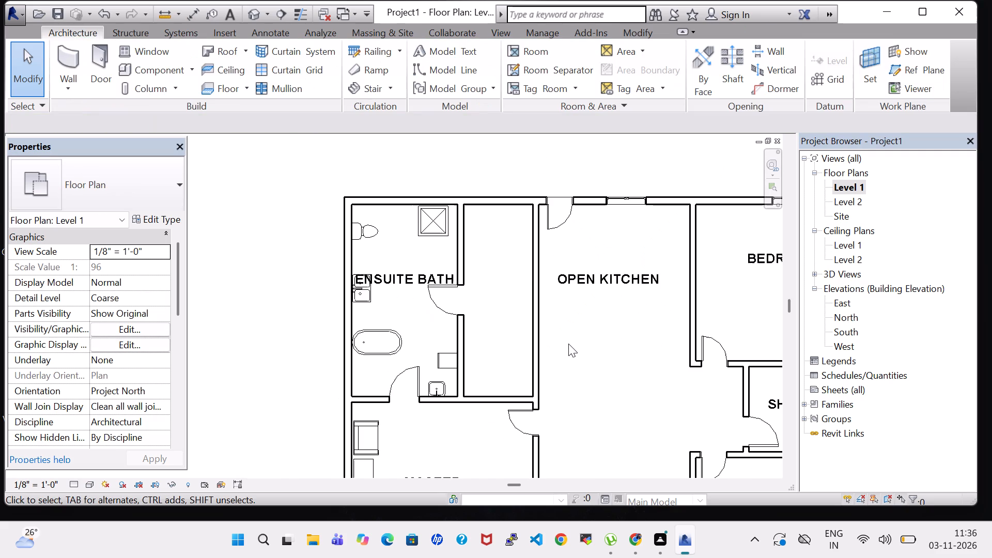
click(426, 287)
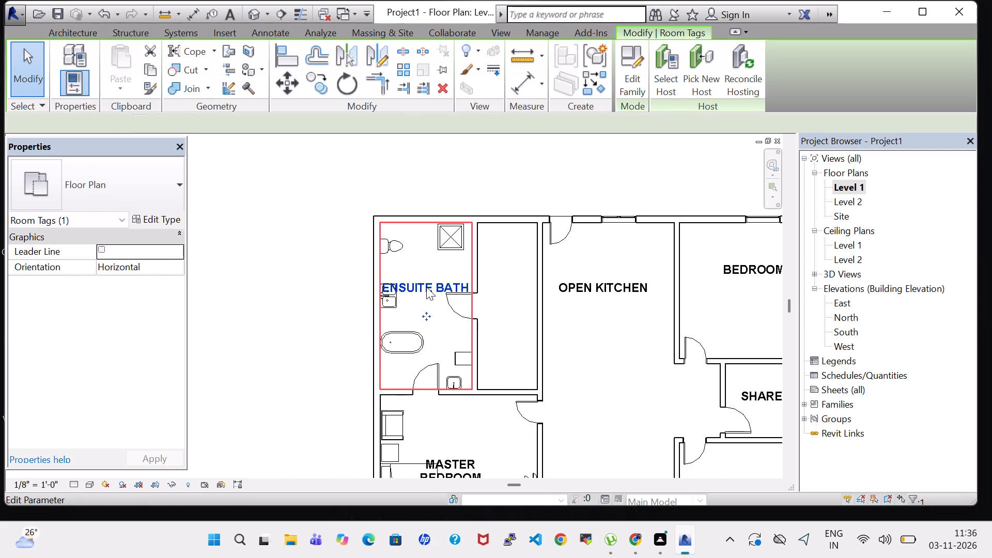
key(Up)
key(Up)
key(Up)
key(Up)
key(Up)
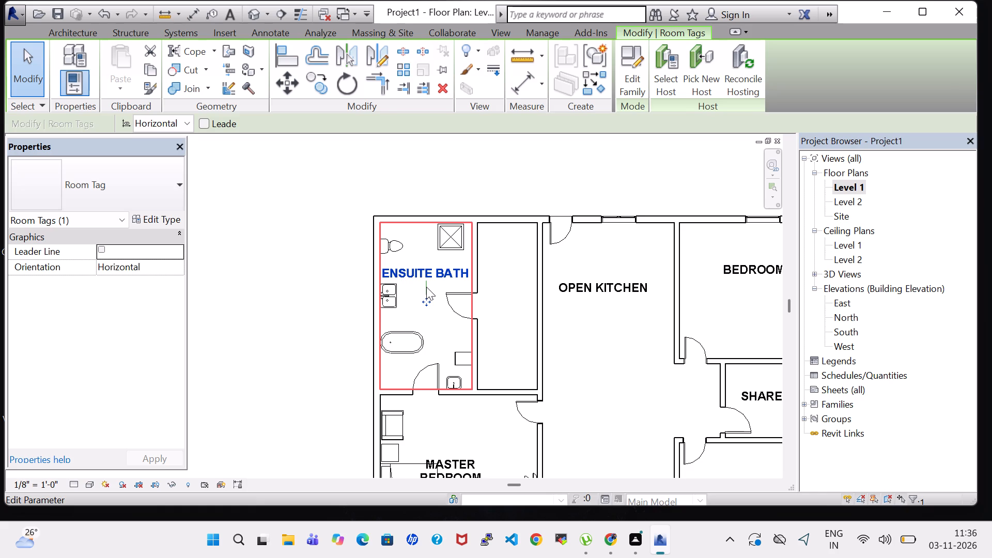
click(280, 277)
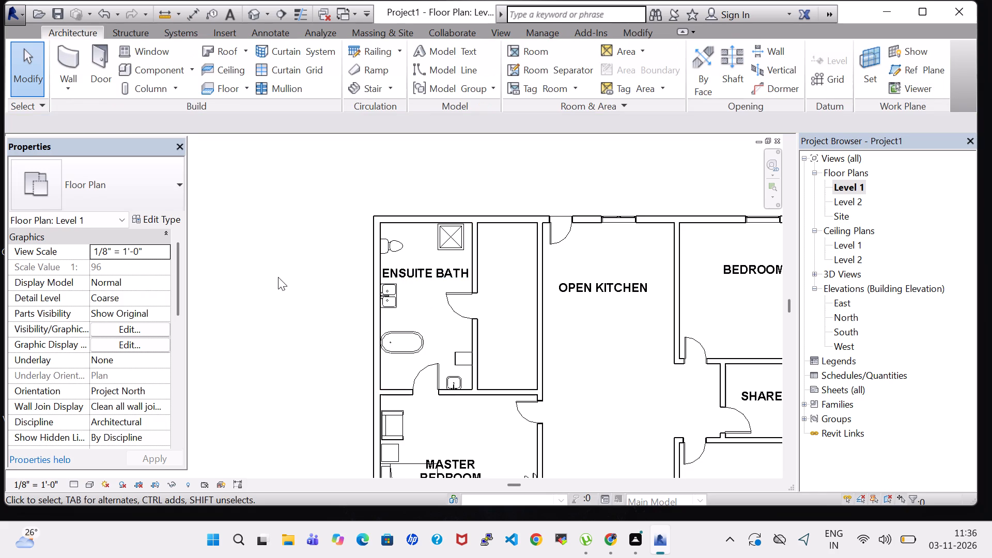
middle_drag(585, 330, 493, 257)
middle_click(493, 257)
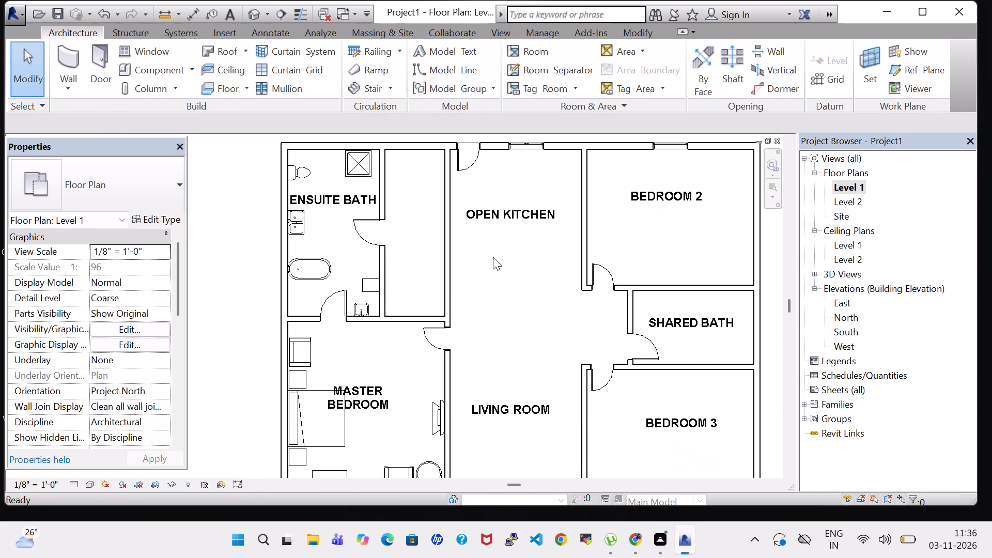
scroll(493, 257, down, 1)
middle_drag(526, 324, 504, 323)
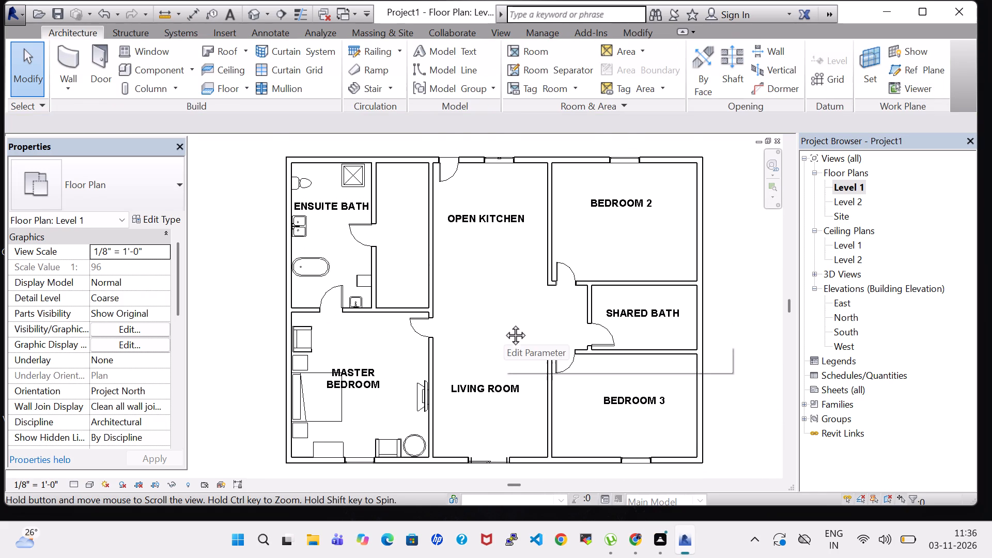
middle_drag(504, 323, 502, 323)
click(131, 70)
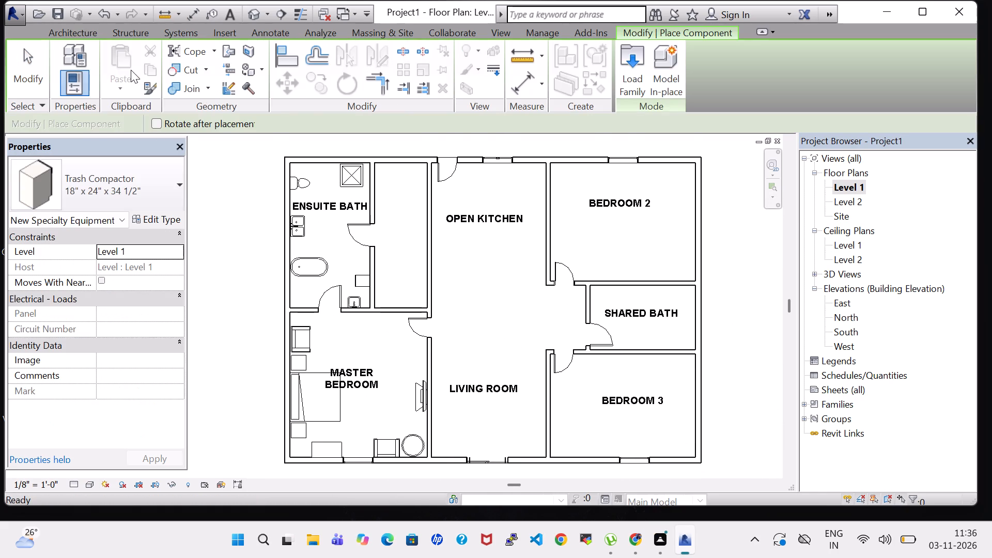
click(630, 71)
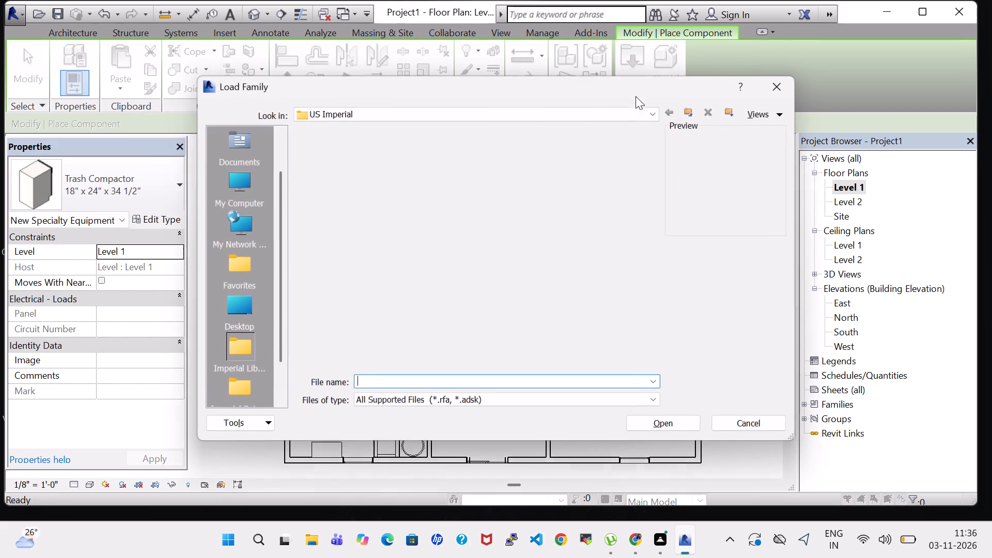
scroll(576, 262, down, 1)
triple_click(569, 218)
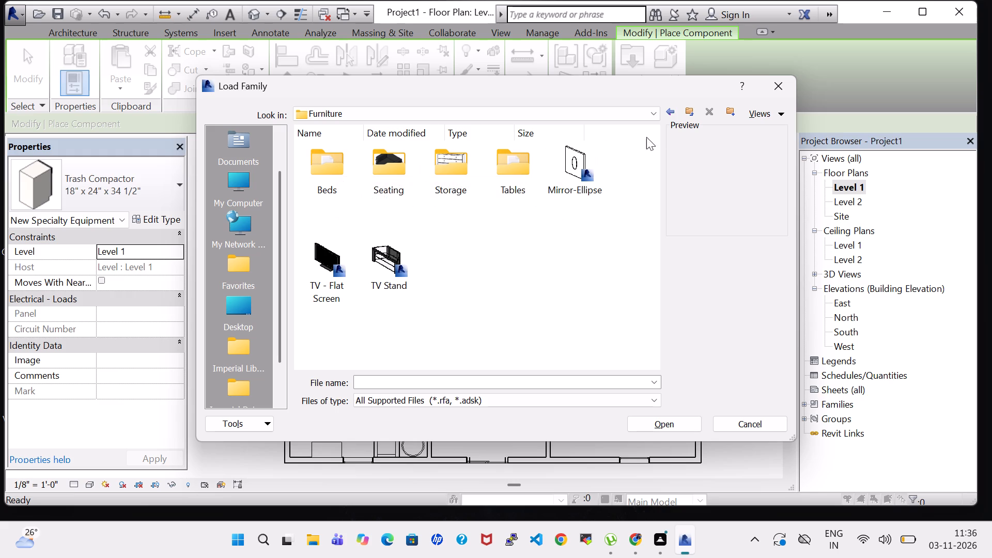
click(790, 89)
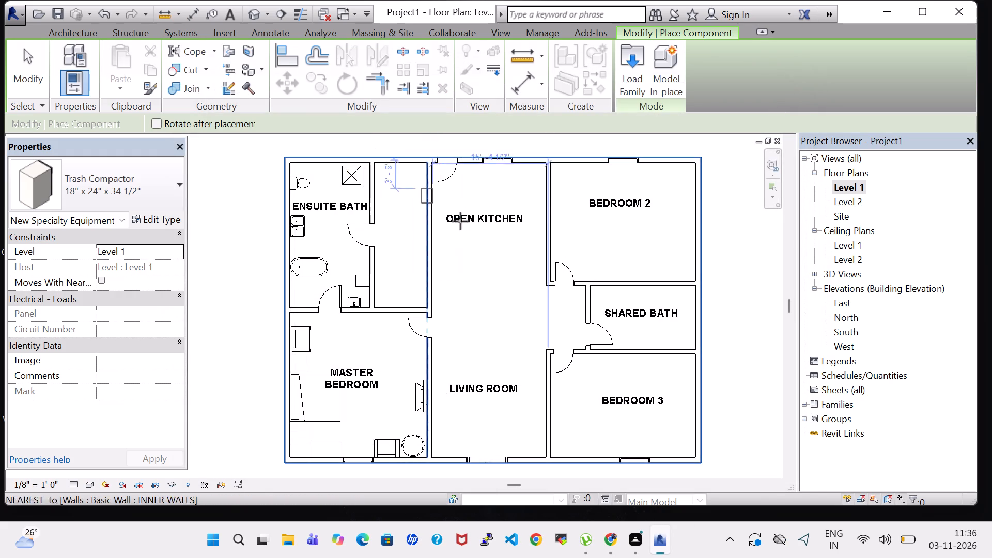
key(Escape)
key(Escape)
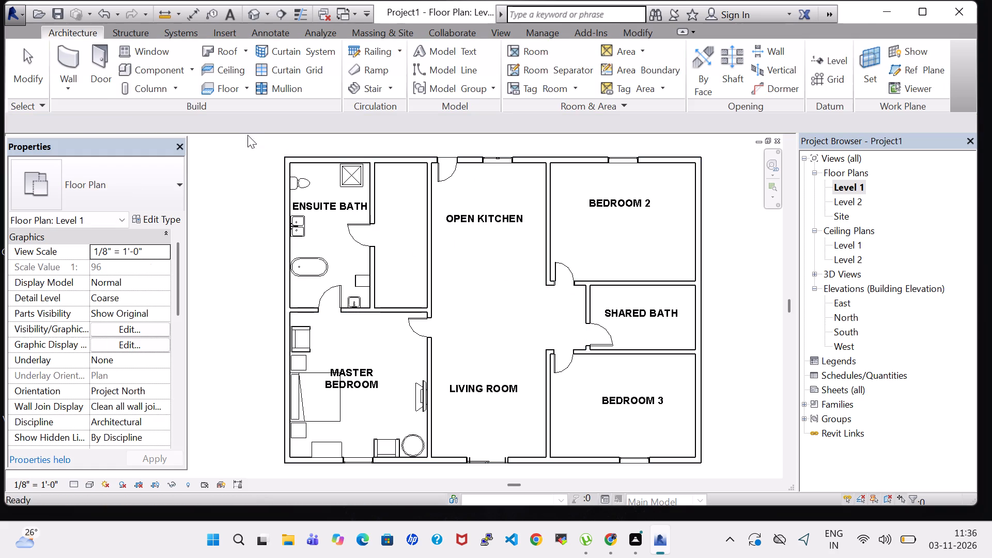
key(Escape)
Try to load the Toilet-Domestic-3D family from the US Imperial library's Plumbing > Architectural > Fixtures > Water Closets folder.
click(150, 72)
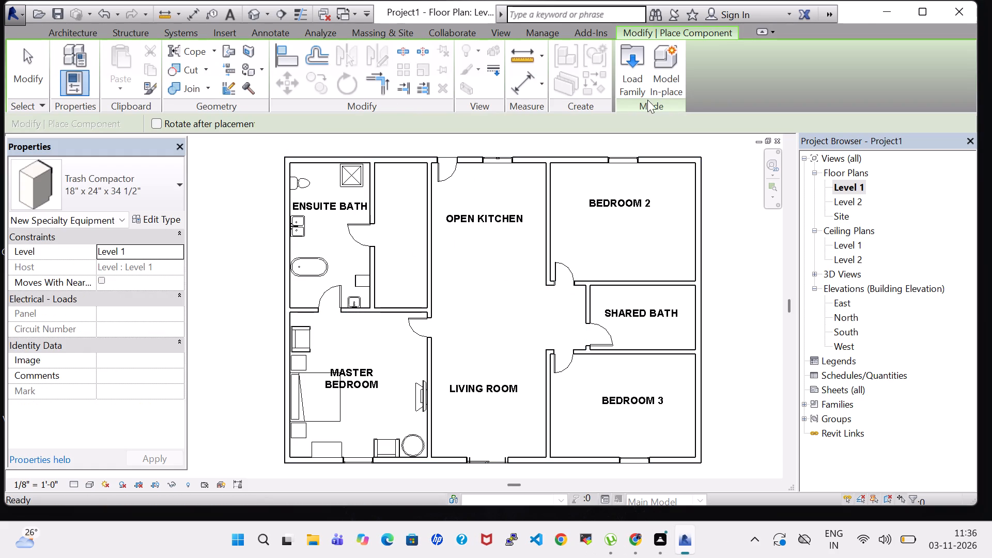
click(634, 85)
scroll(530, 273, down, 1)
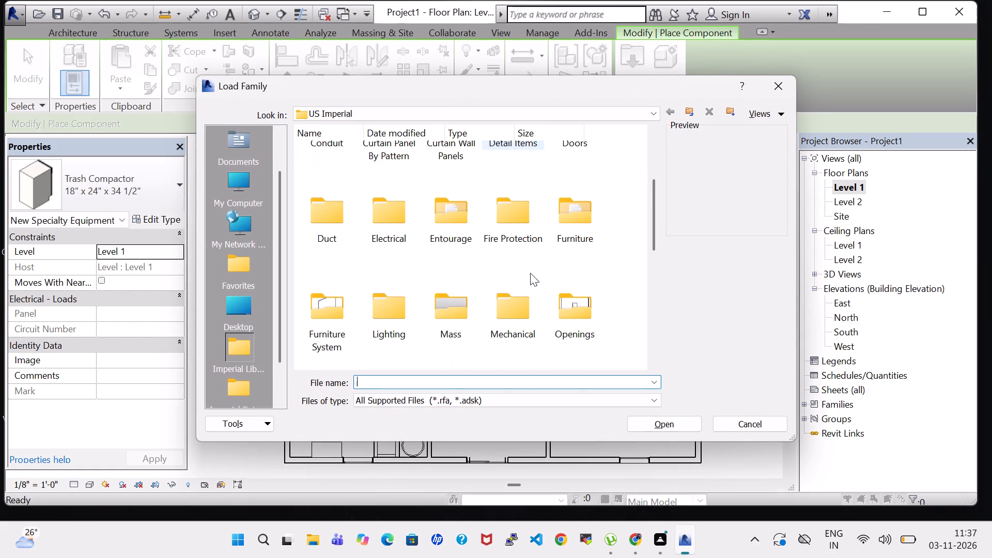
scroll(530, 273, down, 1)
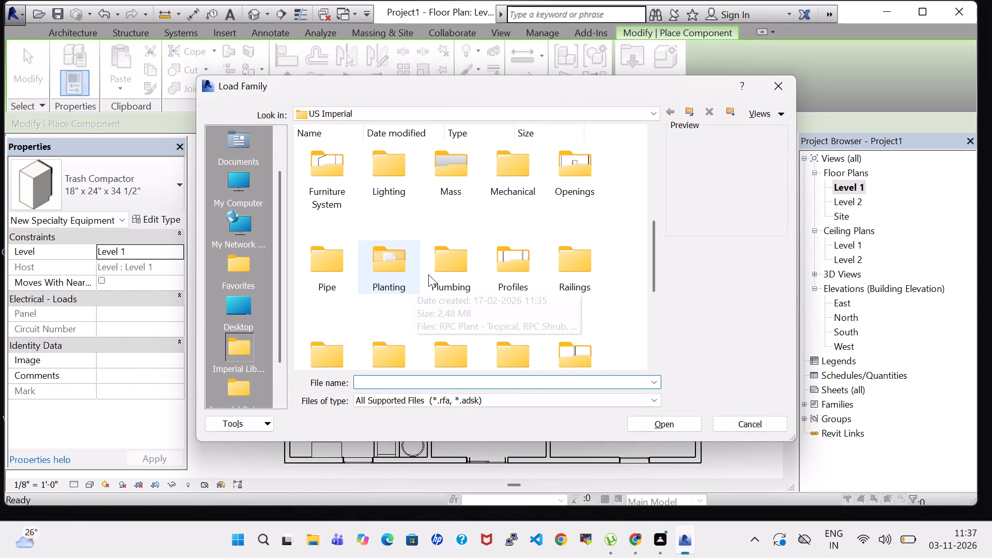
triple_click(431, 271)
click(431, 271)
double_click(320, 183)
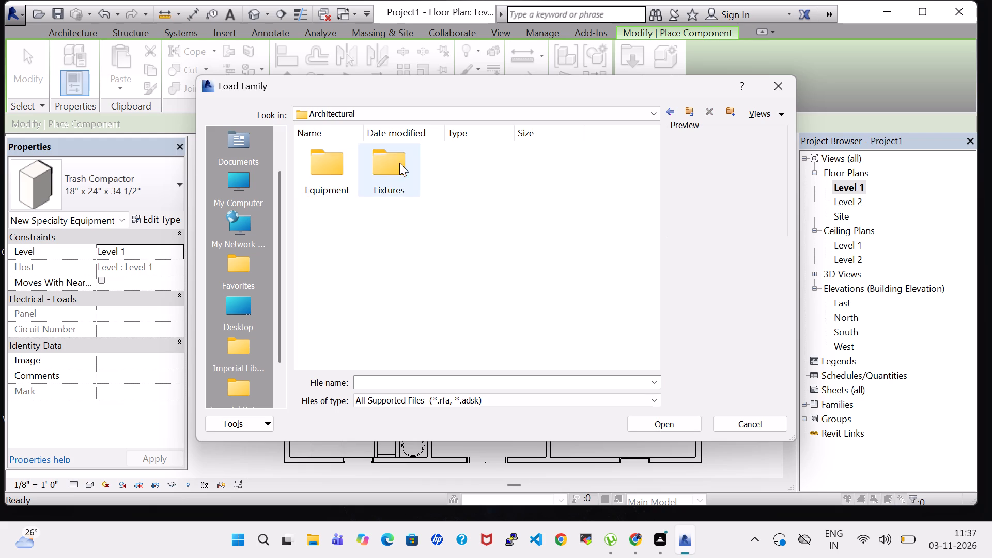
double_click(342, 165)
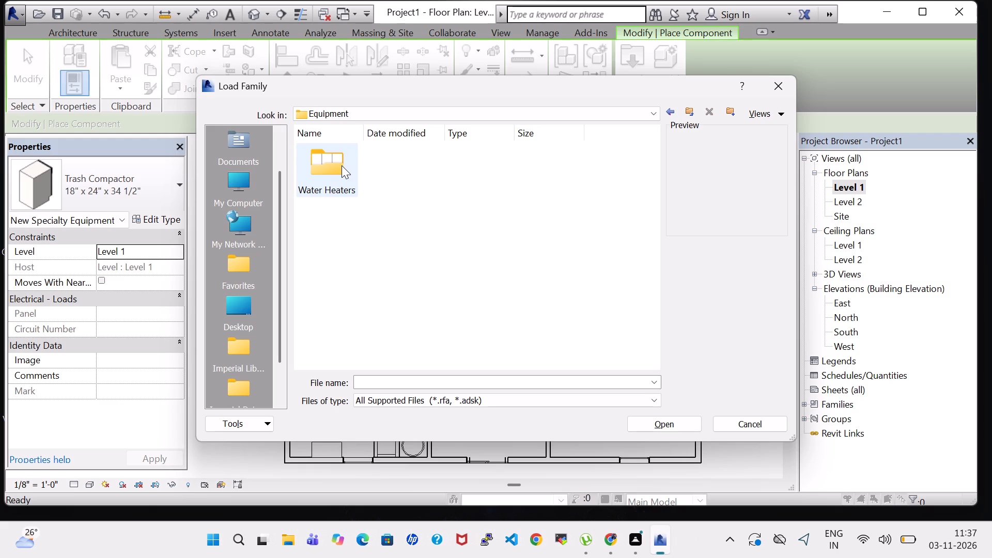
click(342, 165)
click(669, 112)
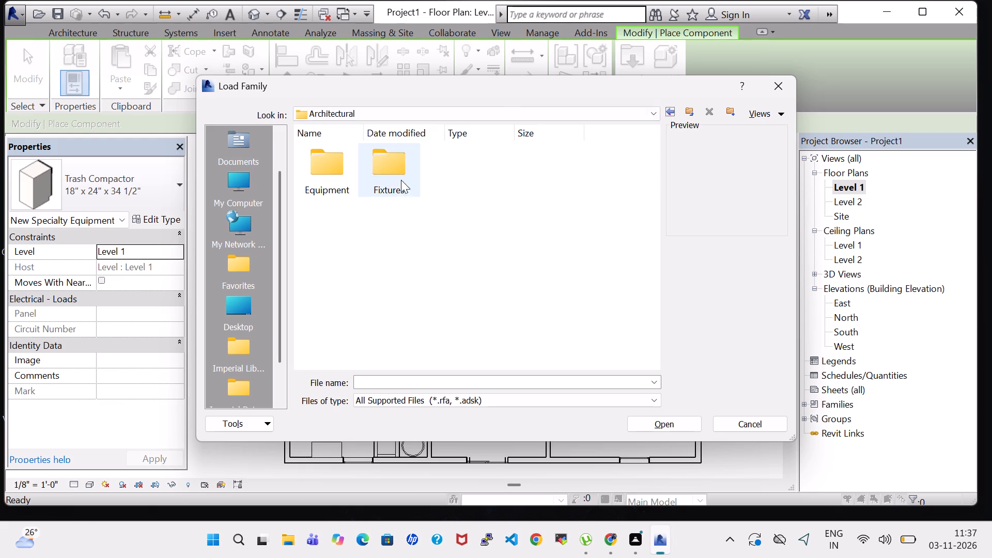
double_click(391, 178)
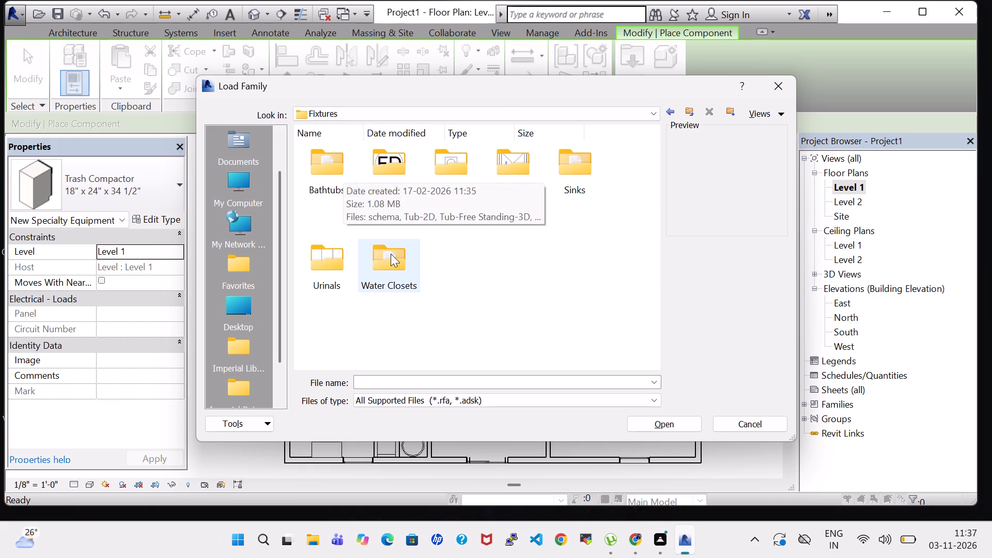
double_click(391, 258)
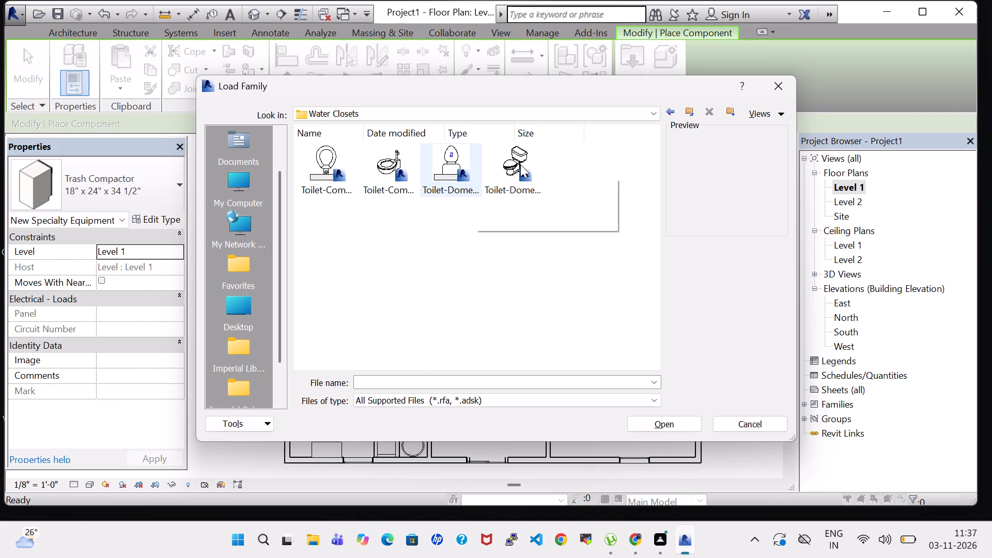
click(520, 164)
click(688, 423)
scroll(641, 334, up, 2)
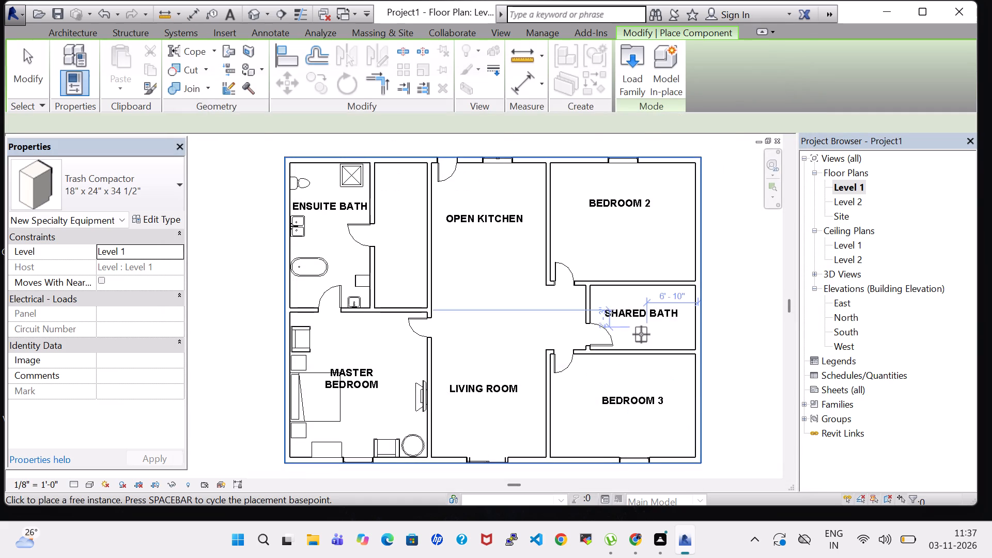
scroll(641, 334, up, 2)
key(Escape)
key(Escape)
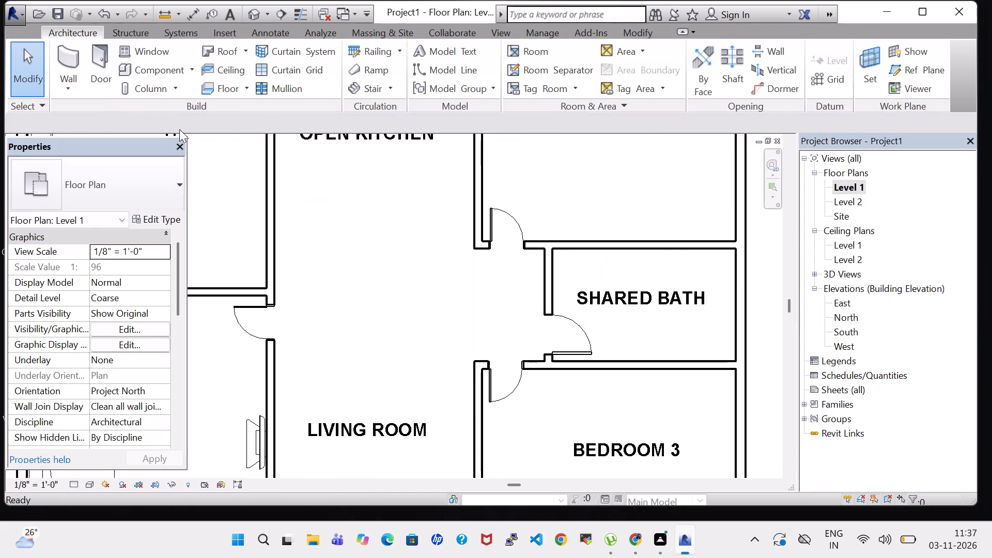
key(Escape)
Place the 30" x 60" free-standing tub lengthwise north-south along the shared bath's east wall, centred about 1'-10" from that wall.
click(165, 71)
click(159, 182)
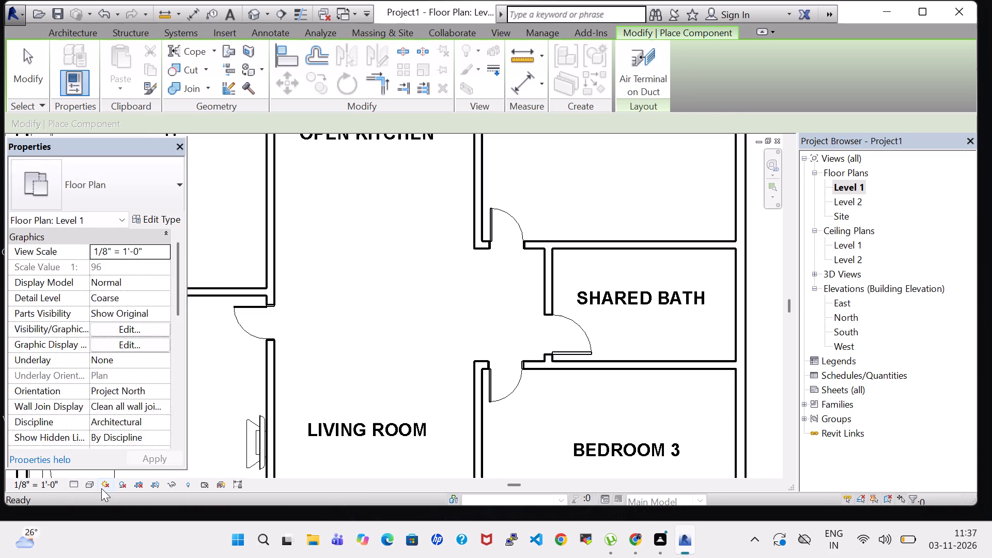
scroll(698, 327, up, 4)
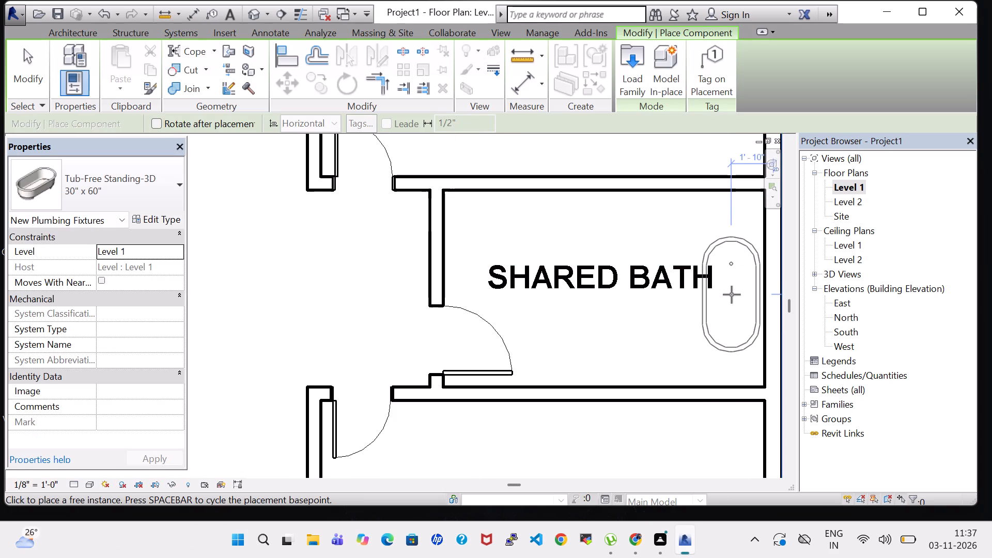
click(732, 295)
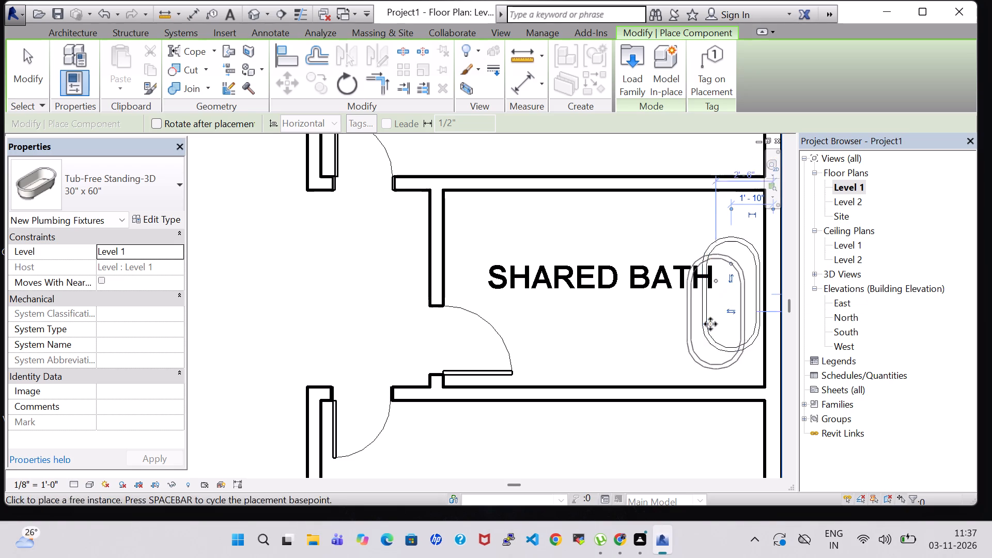
key(Escape)
key(Escape)
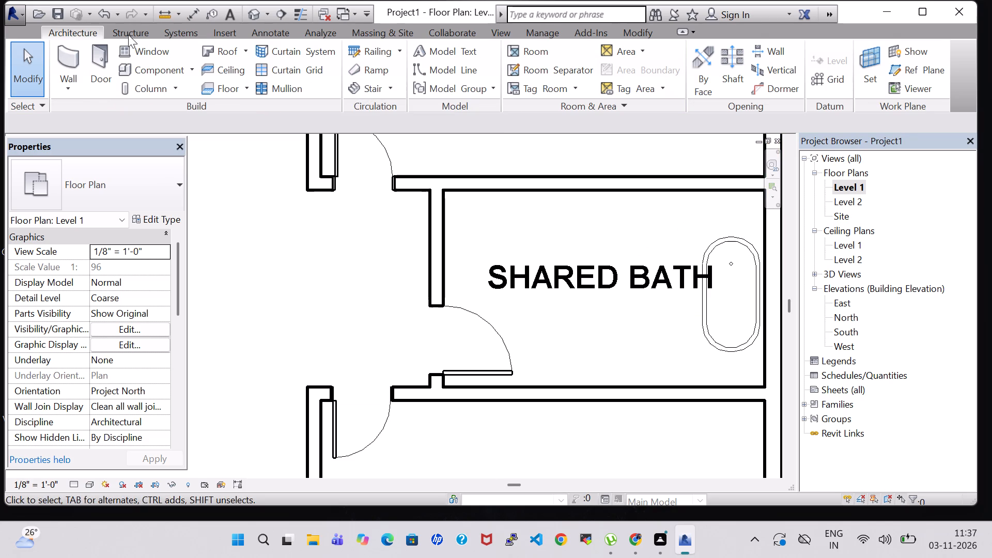
Place a Toilet-Domestic-3D against the shared bath's north wall, about 5'-8" from the east wall.
click(141, 71)
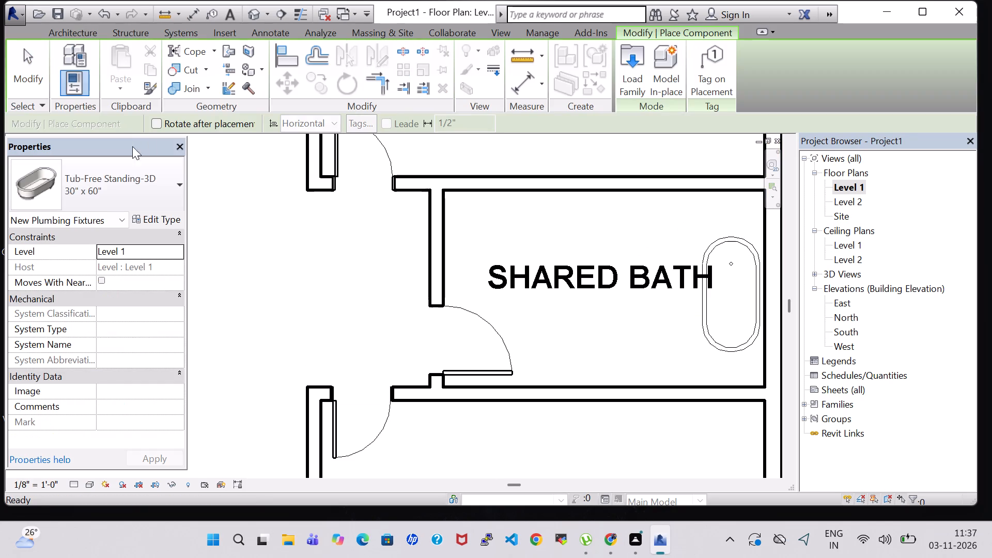
click(134, 179)
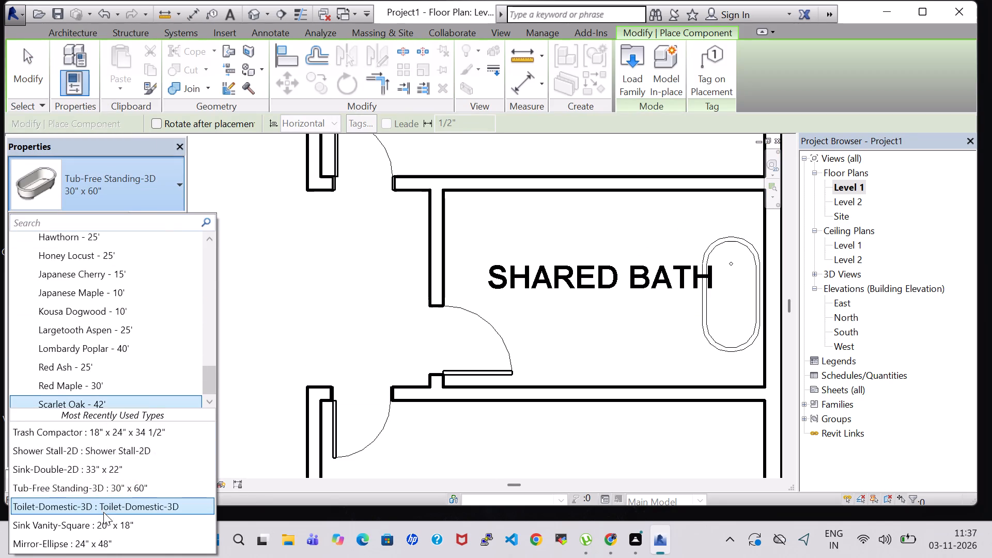
click(103, 512)
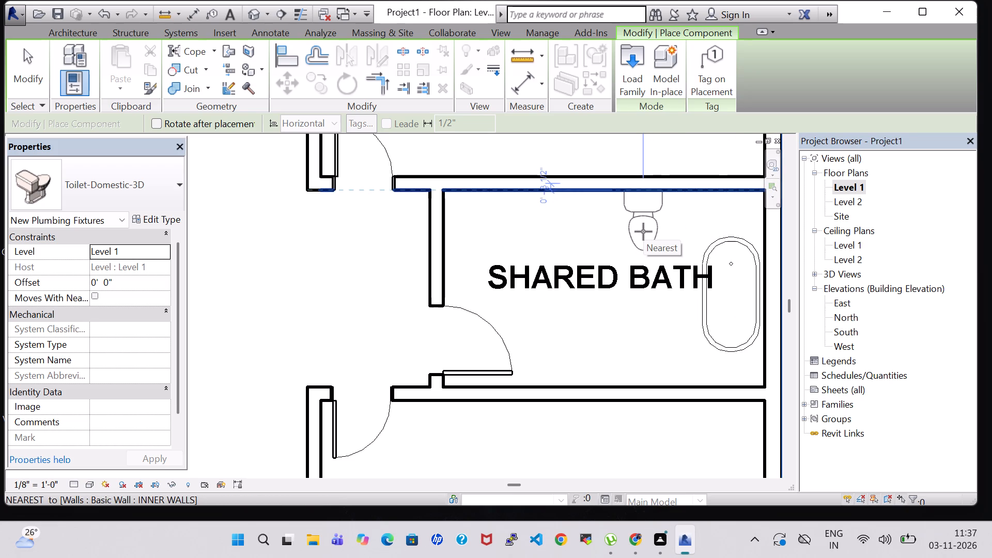
click(643, 231)
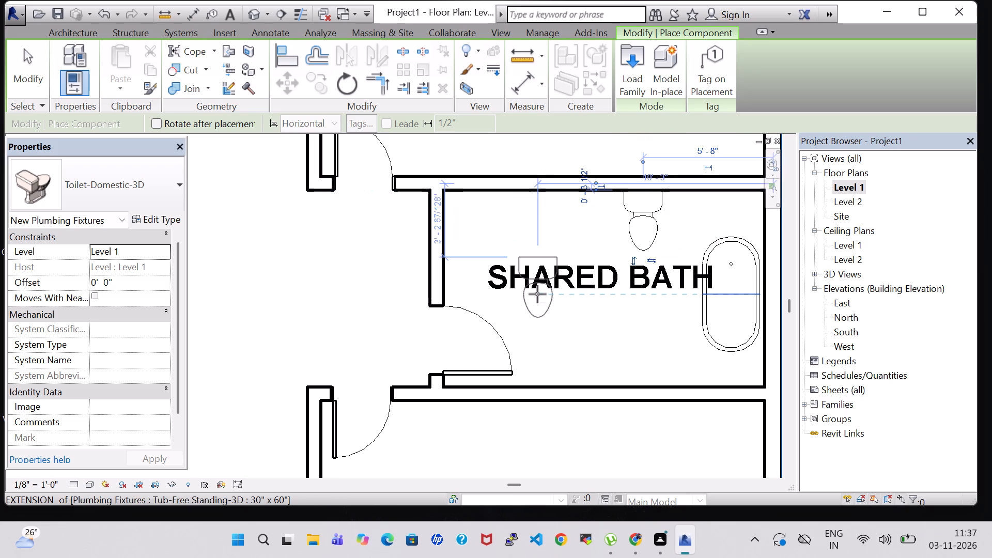
key(Escape)
key(Escape)
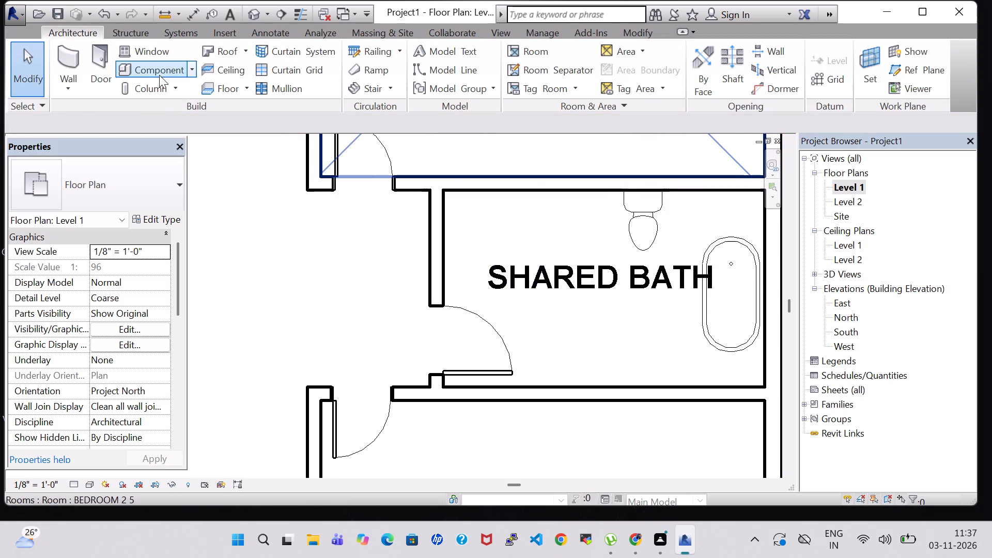
Place a 20" x 18" Sink Vanity-Square against the shared bath's north wall, west of the toilet and about 8'-2" from the east wall.
click(154, 73)
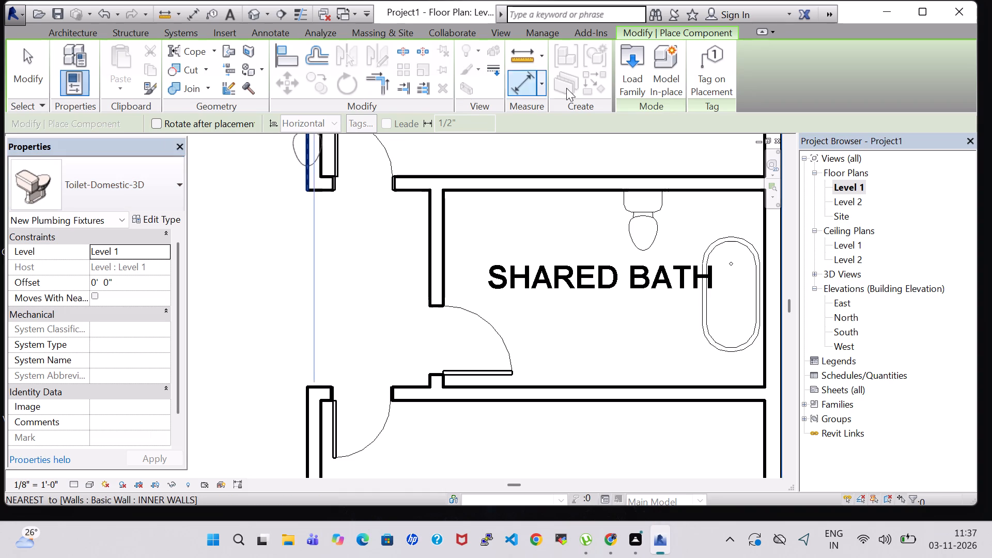
click(147, 200)
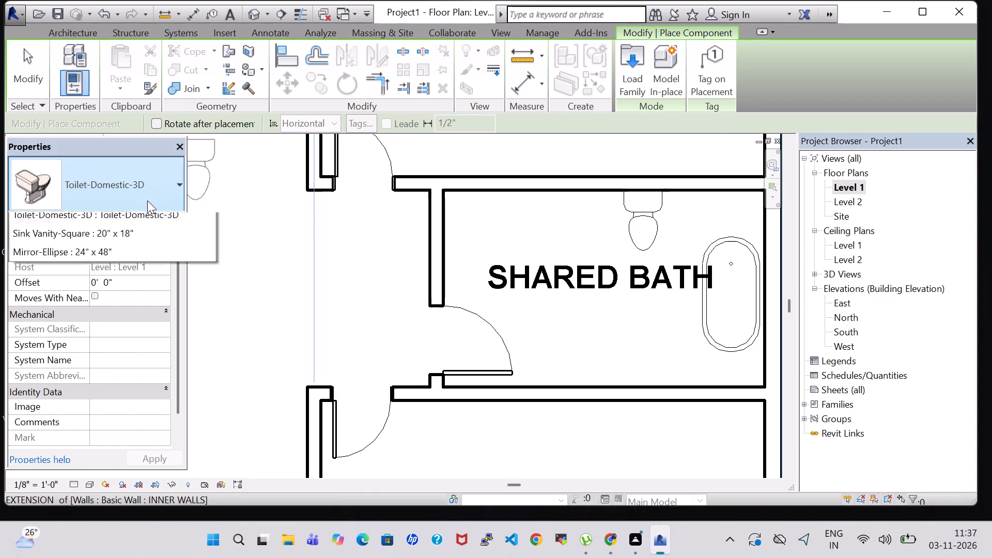
click(96, 525)
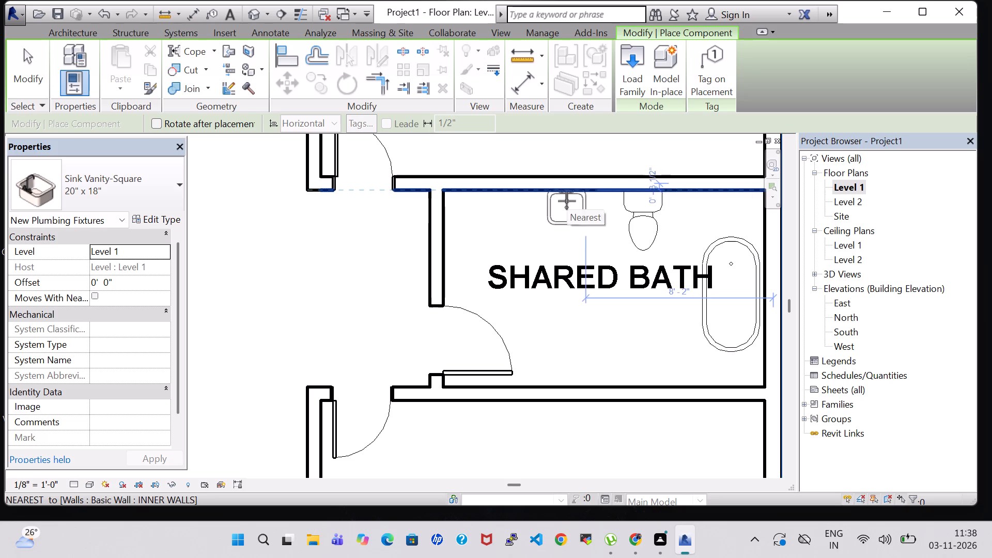
click(567, 201)
key(Escape)
key(Escape)
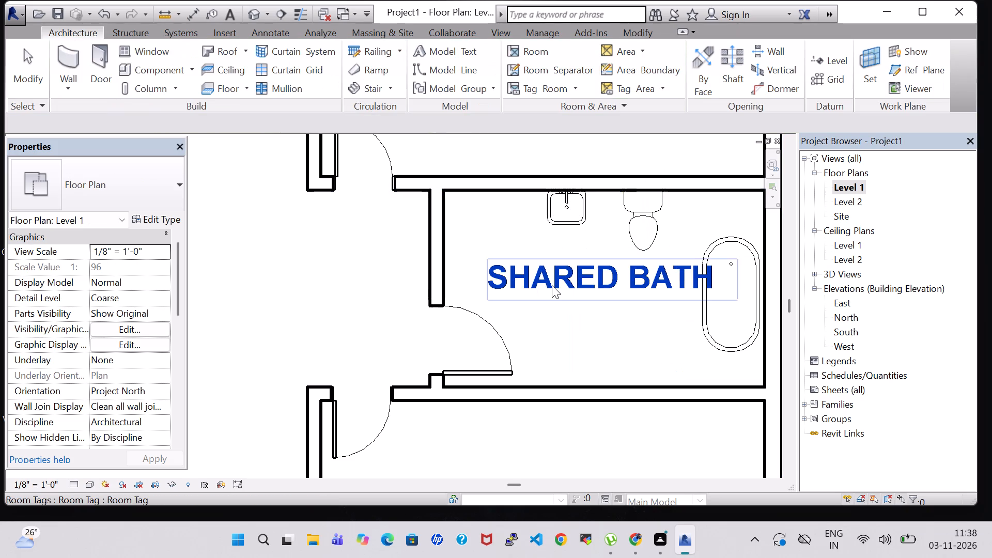
Place an 18" x 24" x 34 1/2" Trash Compactor against the shared bath's north wall, west of the sink and about 10'-8" from the east wall.
click(147, 71)
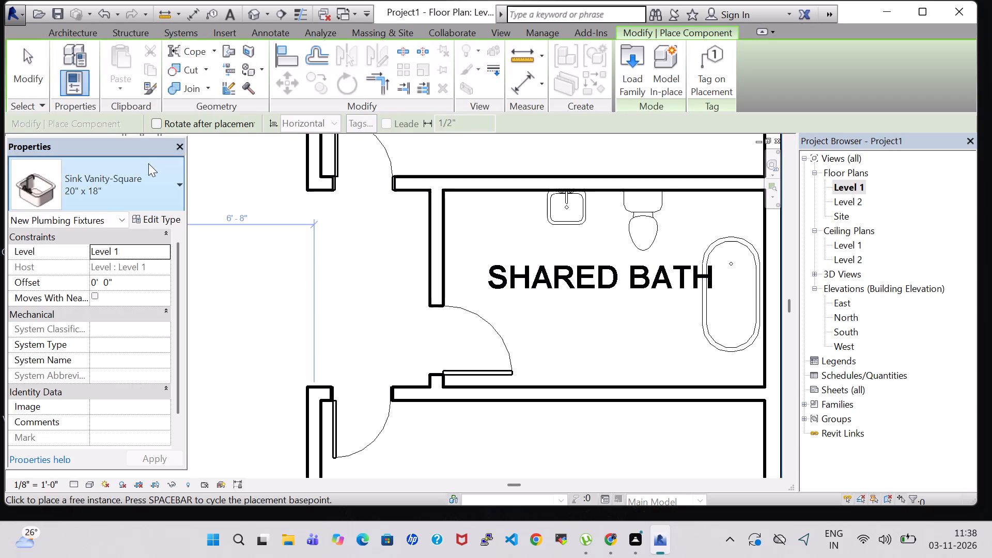
click(148, 164)
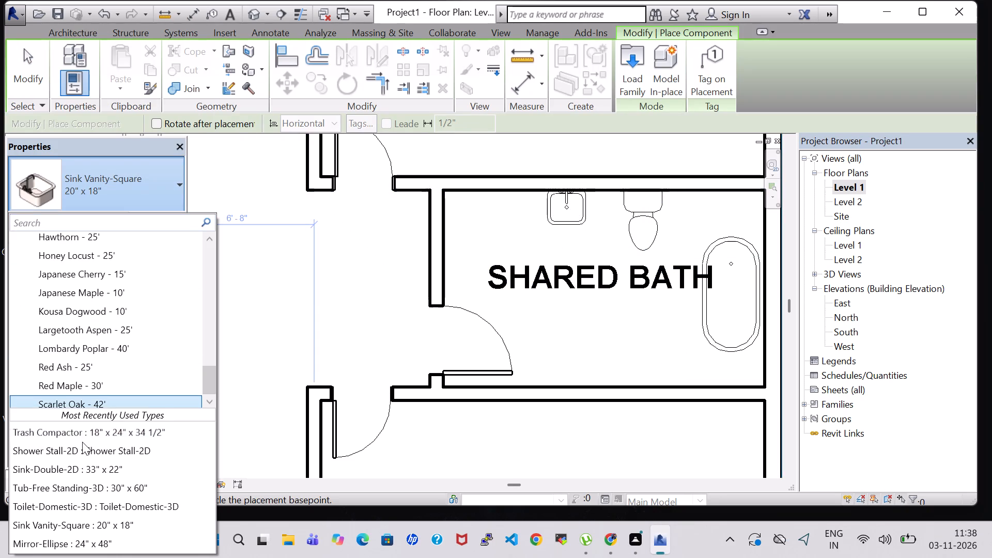
click(82, 434)
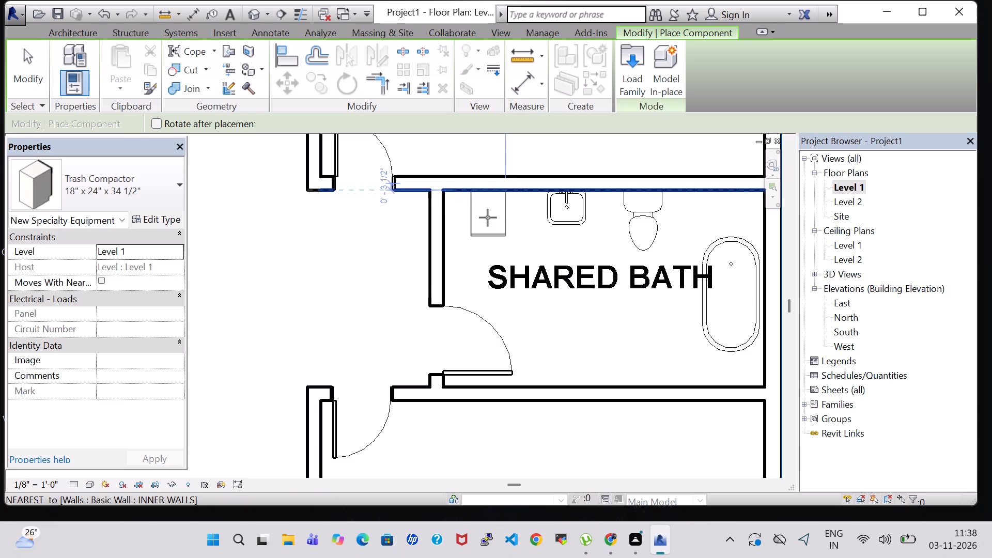
click(510, 218)
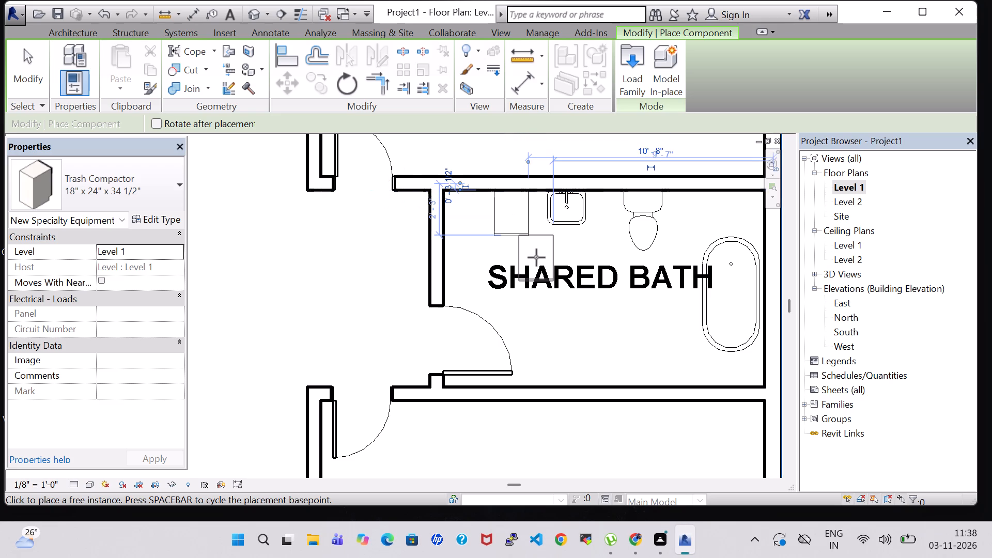
key(Escape)
key(Escape)
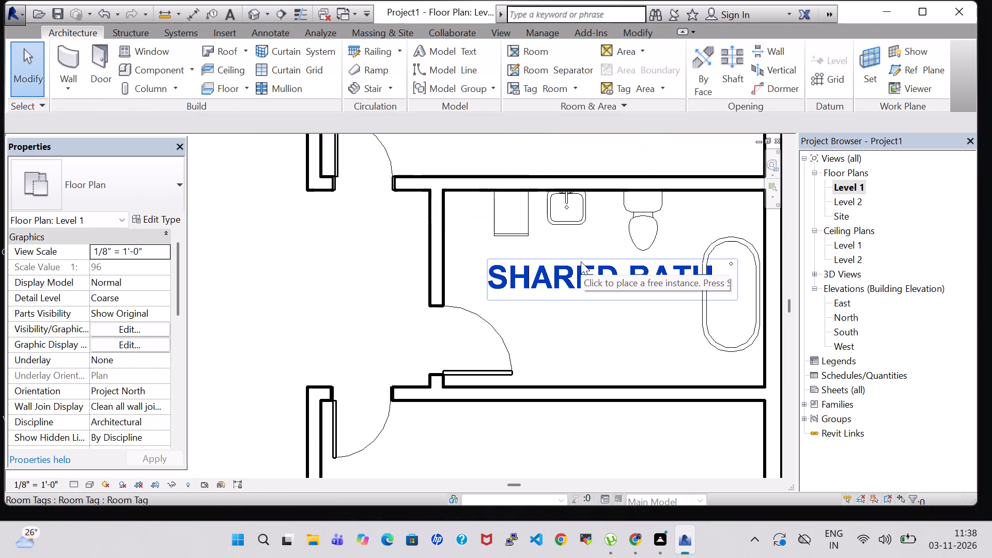
Nudge the SHARED BATH room tag slightly west so that it clears the tub.
key(Left)
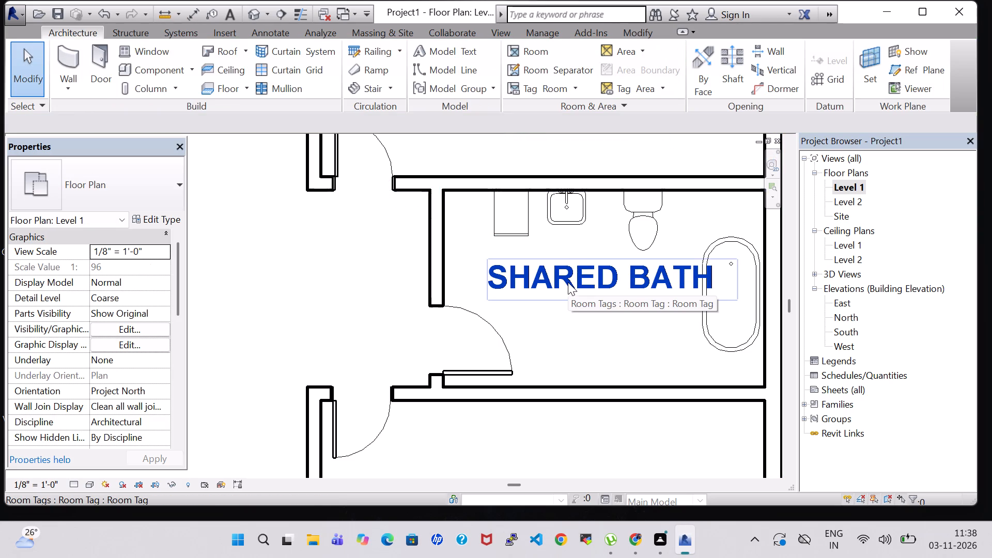
key(Left)
click(568, 282)
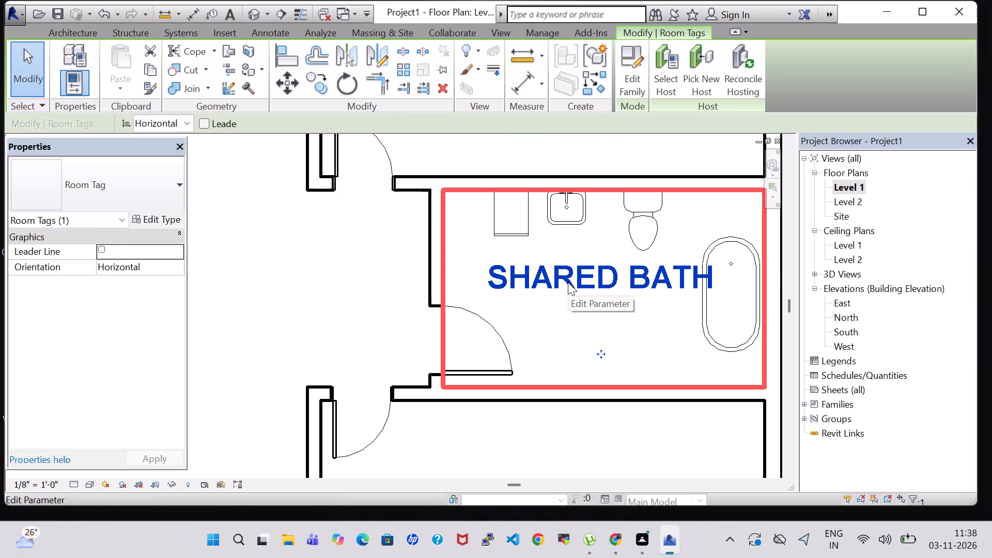
key(Left)
key(Left)
key(Left)
key(Left)
click(299, 259)
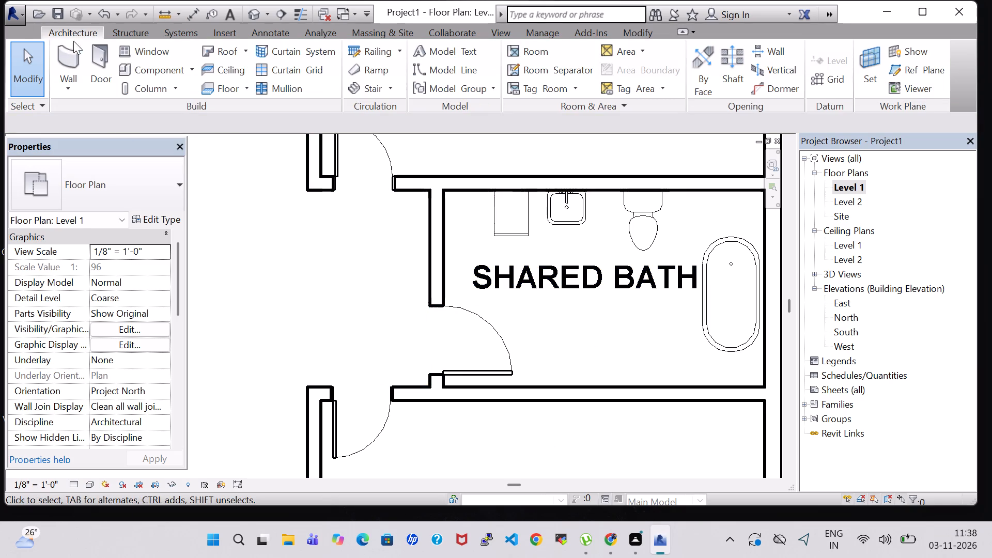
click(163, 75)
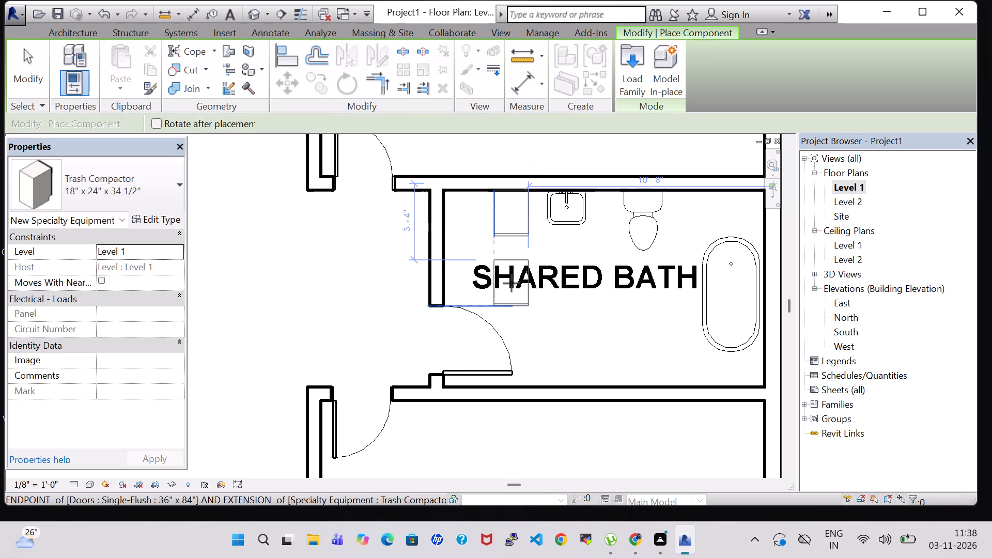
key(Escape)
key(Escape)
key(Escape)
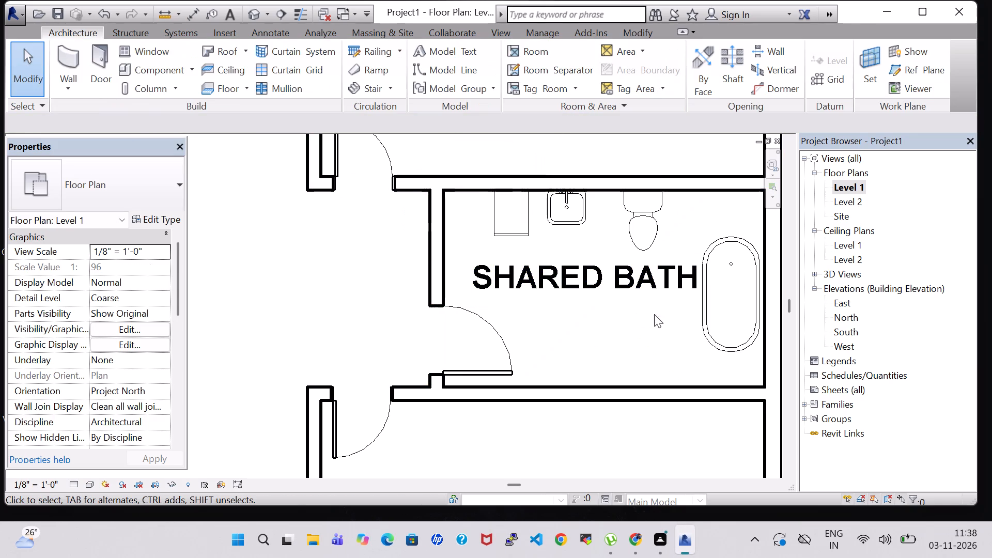
Inspect the furnished rooms in the default 3D view and return to the Level 1 floor plan.
click(254, 14)
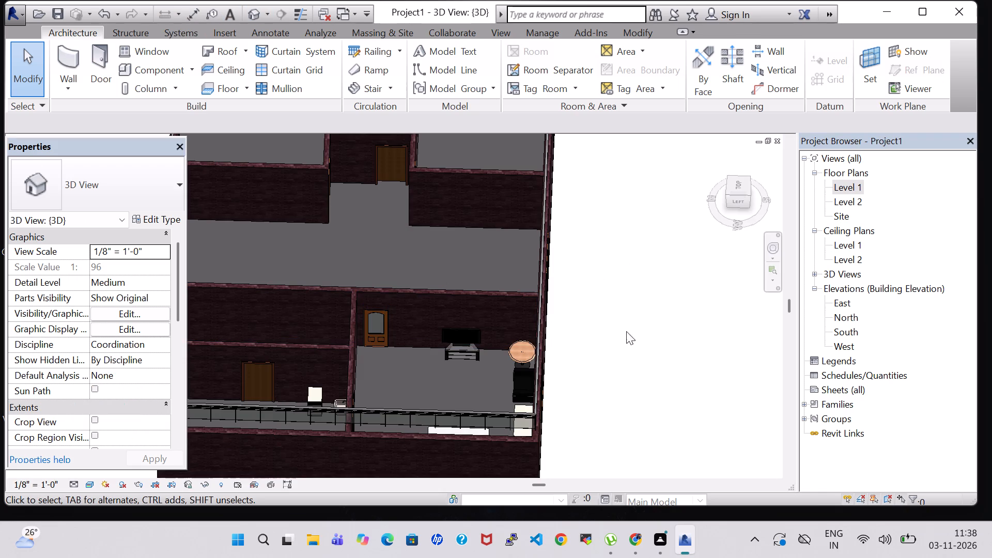
shift+middle_drag(639, 331, 553, 288)
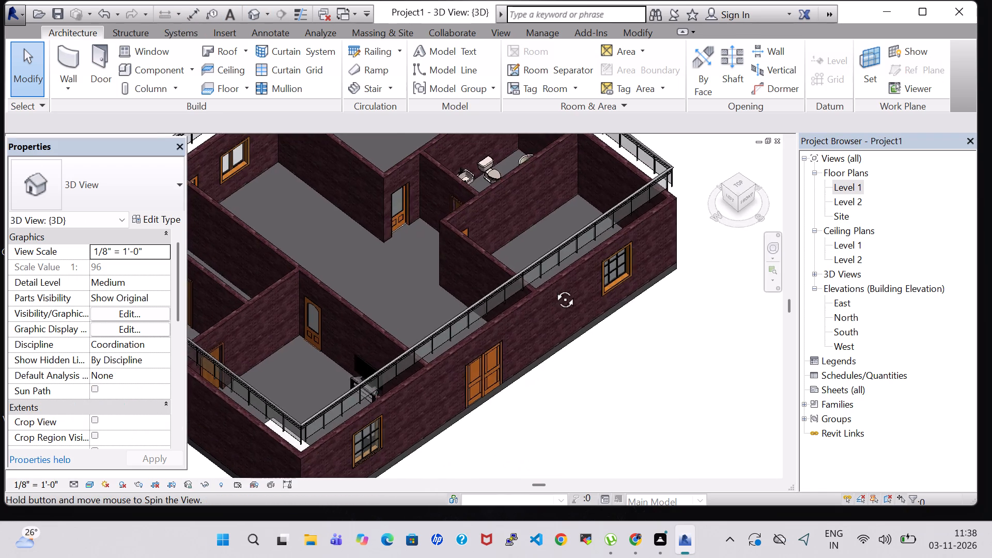
shift+middle_drag(553, 288, 404, 266)
double_click(846, 183)
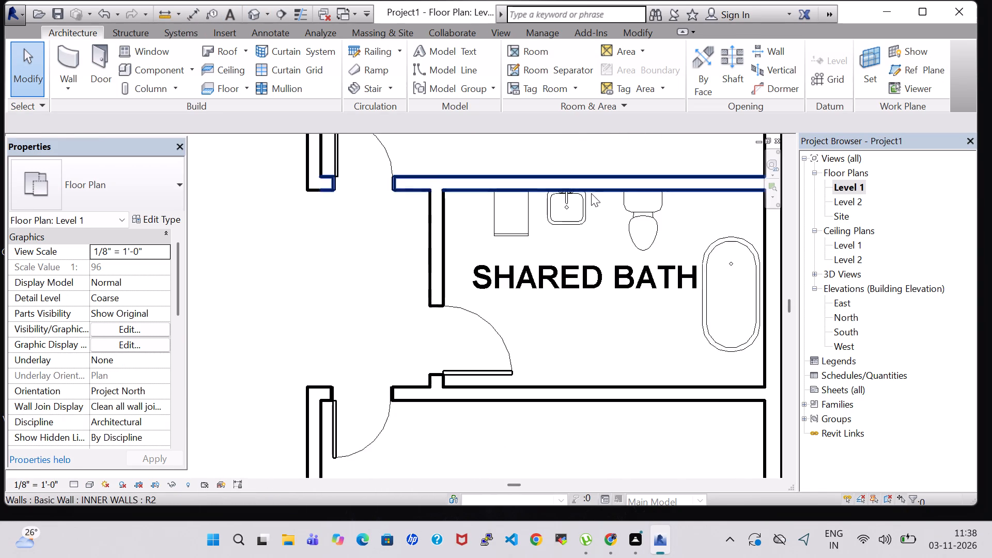
Load the Transom with Trim window family from the US Imperial library's Windows folder.
scroll(588, 198, down, 11)
middle_drag(500, 204, 489, 263)
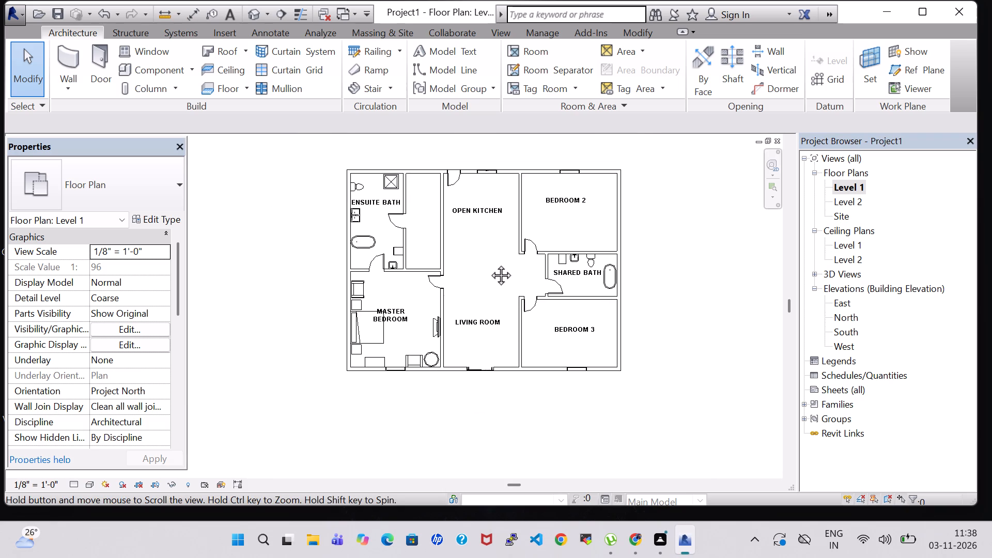
middle_drag(489, 263, 483, 282)
click(145, 48)
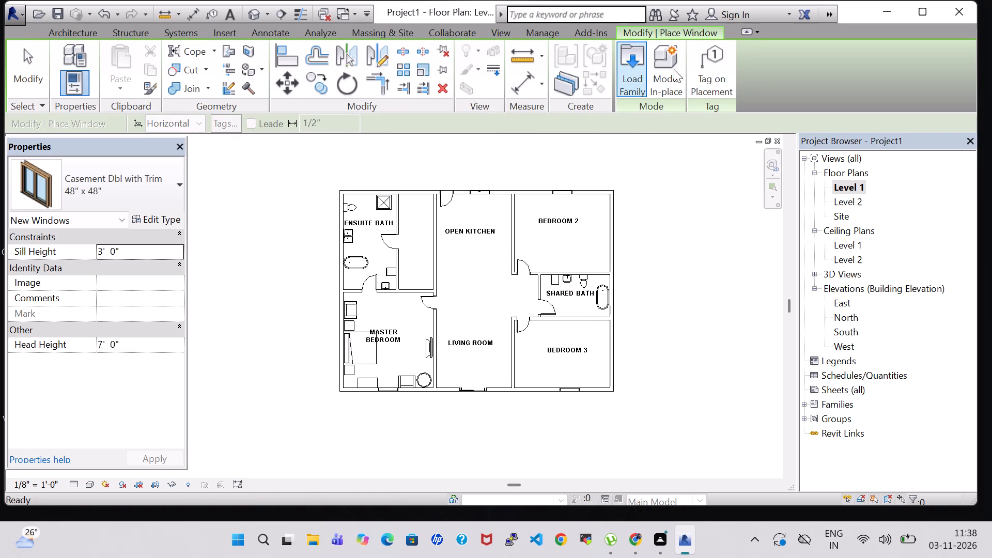
click(630, 73)
scroll(525, 315, down, 1)
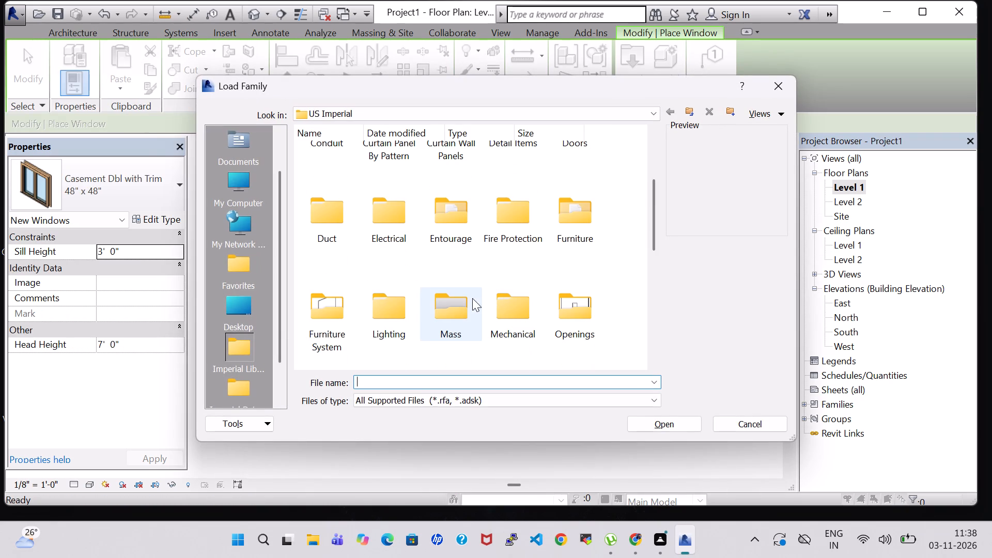
scroll(456, 287, down, 3)
double_click(429, 319)
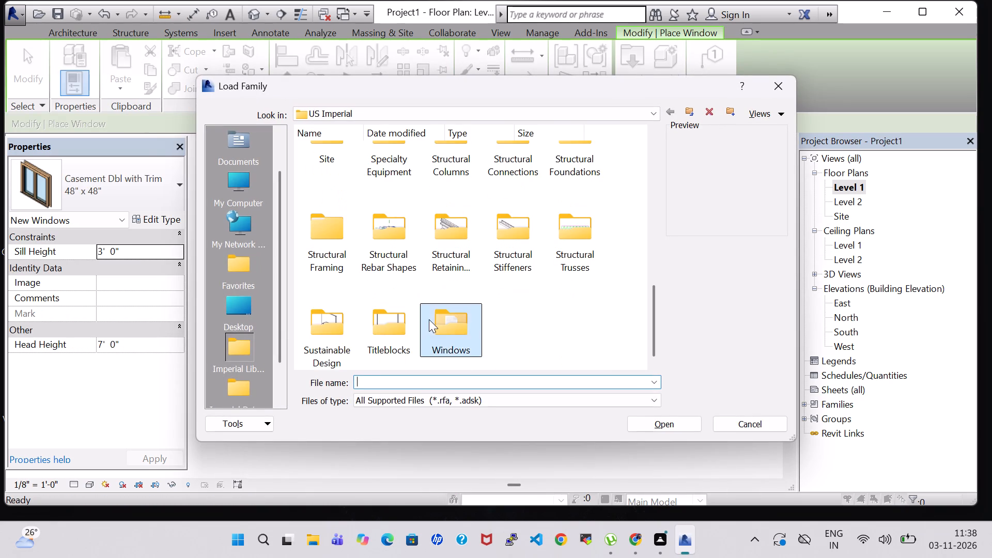
scroll(580, 256, down, 2)
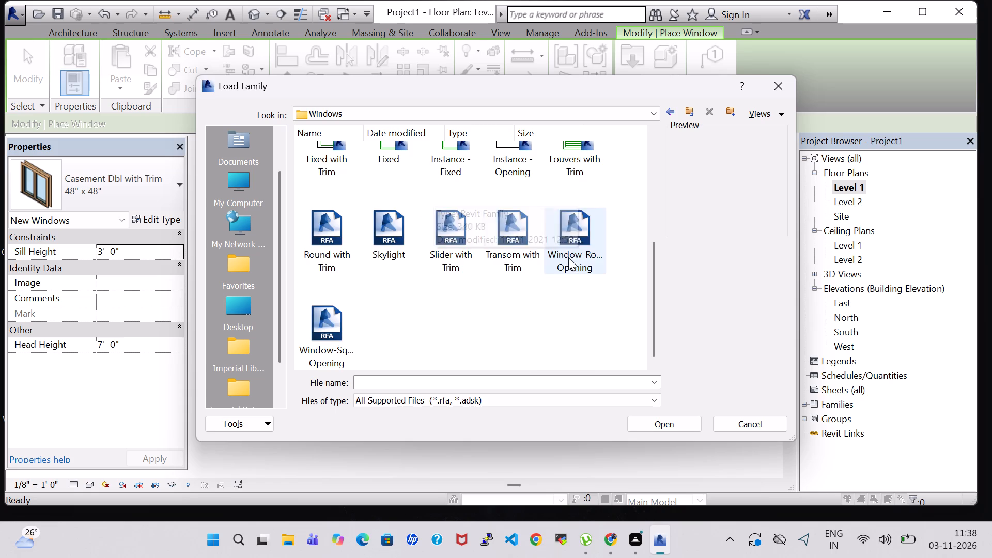
click(497, 227)
click(670, 428)
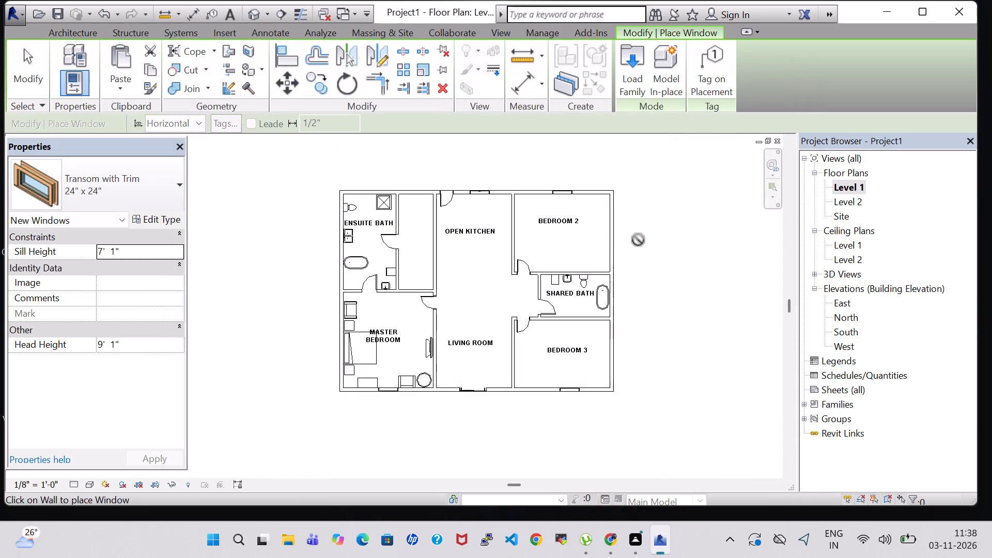
Place a 24" x 24" Transom with Trim window in the shared bath's east wall, centred about 4'-7" from the north and south walls.
scroll(630, 251, up, 5)
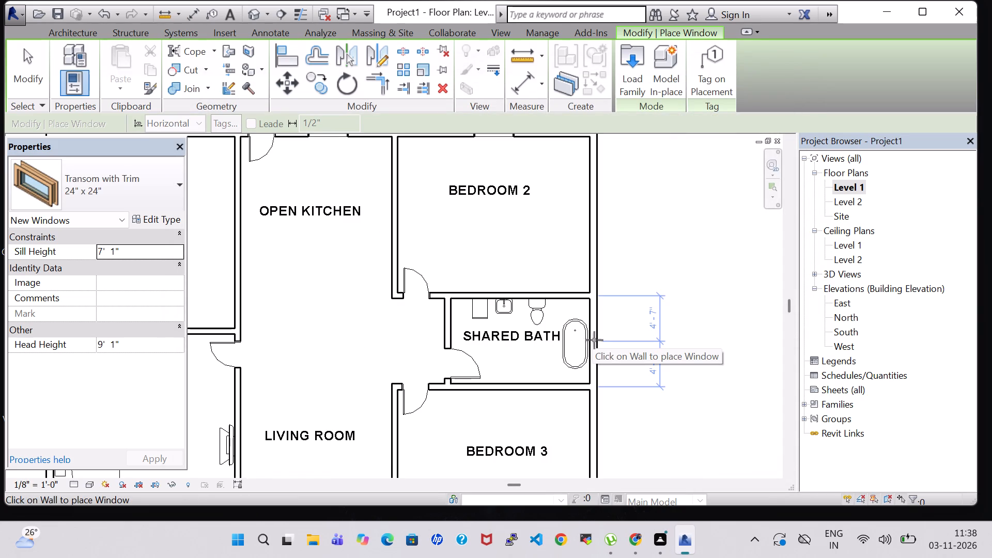
scroll(594, 340, up, 5)
click(594, 340)
Place a 24" x 24" Transom with Trim window in the ensuite bath's west wall, between the double sink and the tub.
scroll(439, 338, down, 5)
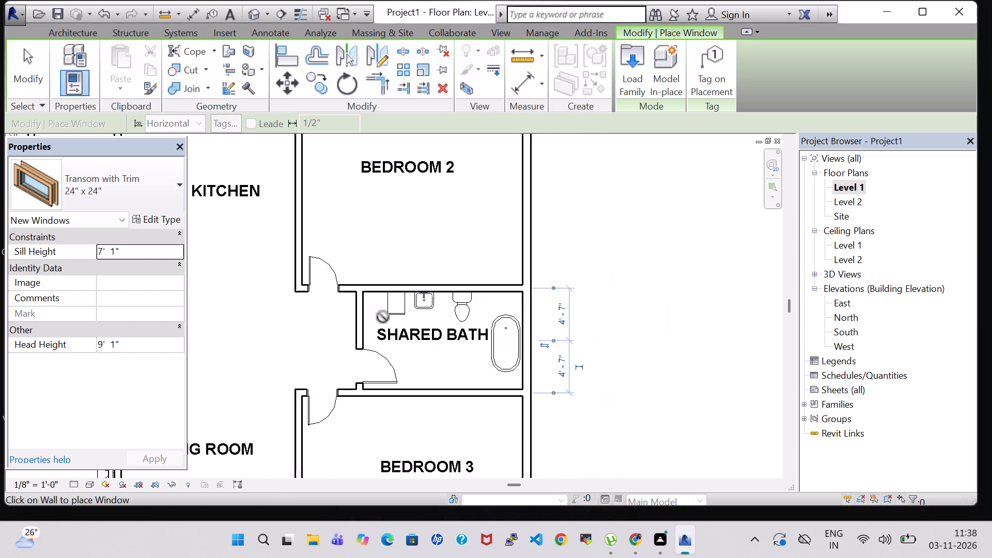
scroll(383, 317, down, 3)
middle_drag(498, 308, 504, 308)
middle_click(504, 308)
middle_drag(295, 301, 468, 308)
scroll(327, 283, up, 5)
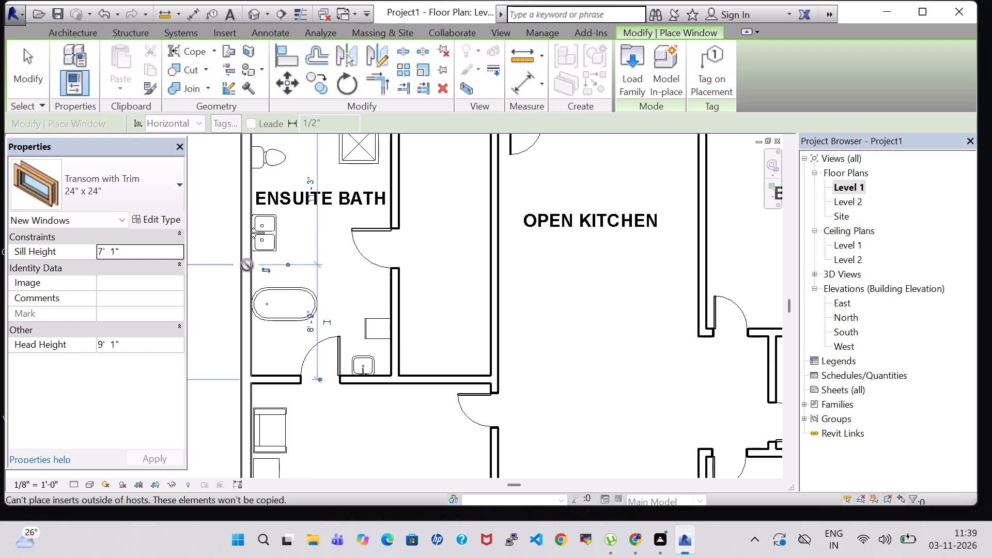
scroll(435, 267, down, 6)
key(Escape)
key(Escape)
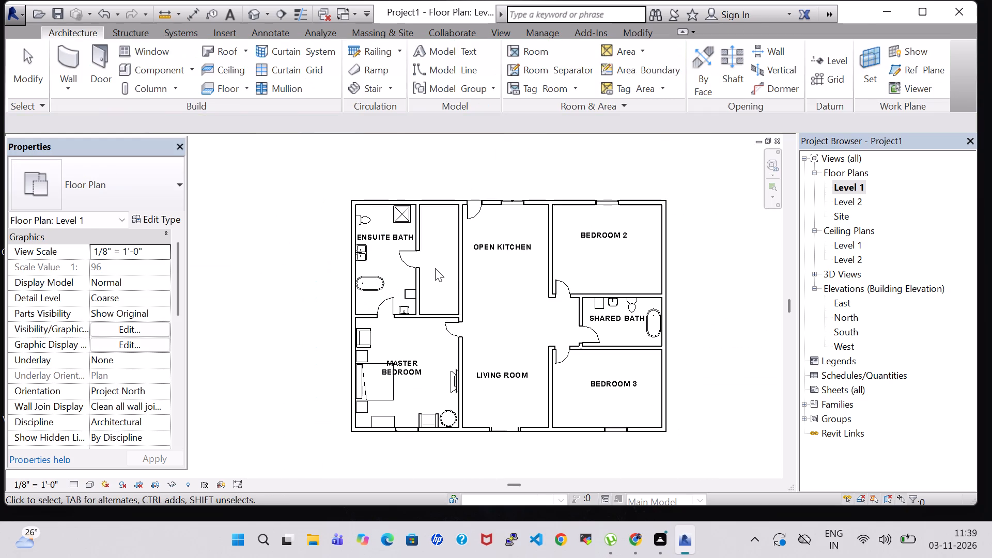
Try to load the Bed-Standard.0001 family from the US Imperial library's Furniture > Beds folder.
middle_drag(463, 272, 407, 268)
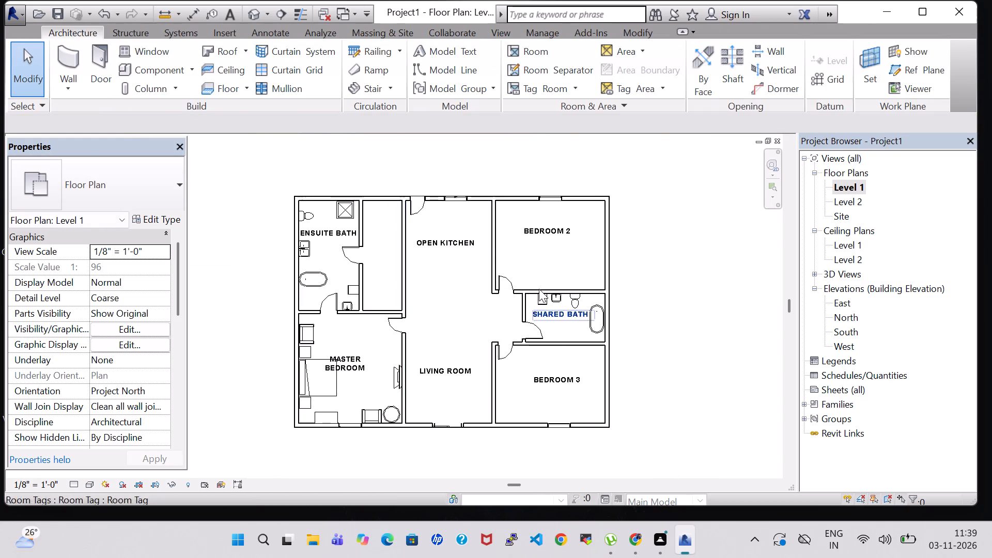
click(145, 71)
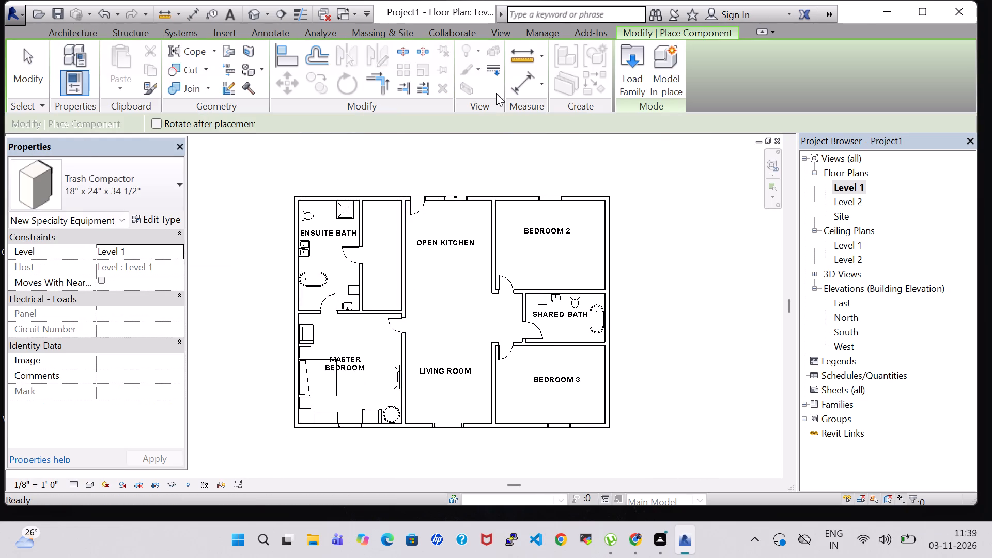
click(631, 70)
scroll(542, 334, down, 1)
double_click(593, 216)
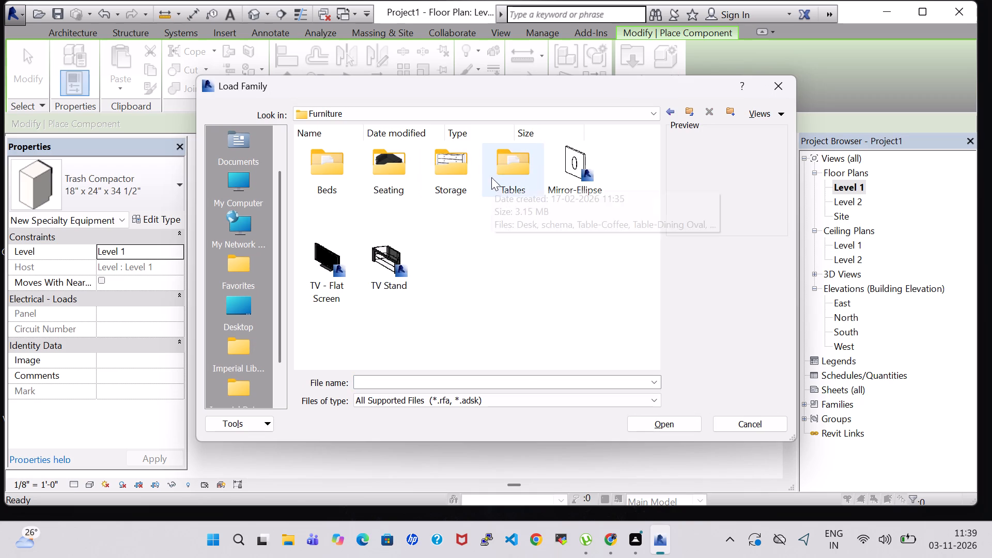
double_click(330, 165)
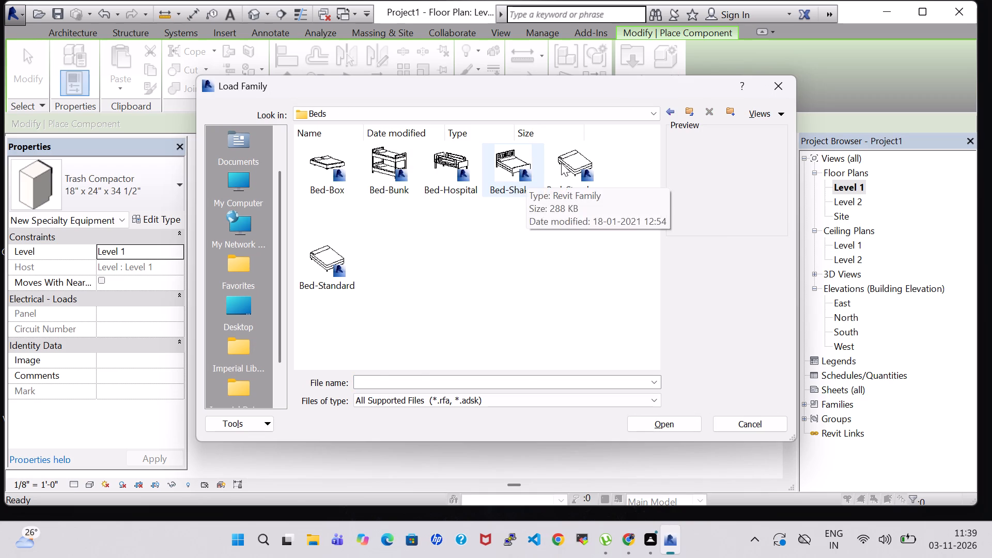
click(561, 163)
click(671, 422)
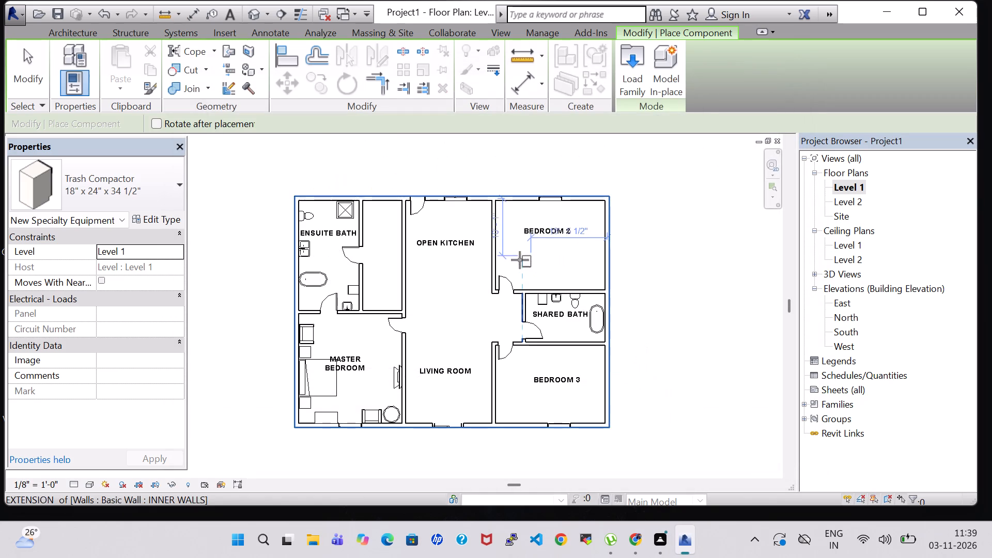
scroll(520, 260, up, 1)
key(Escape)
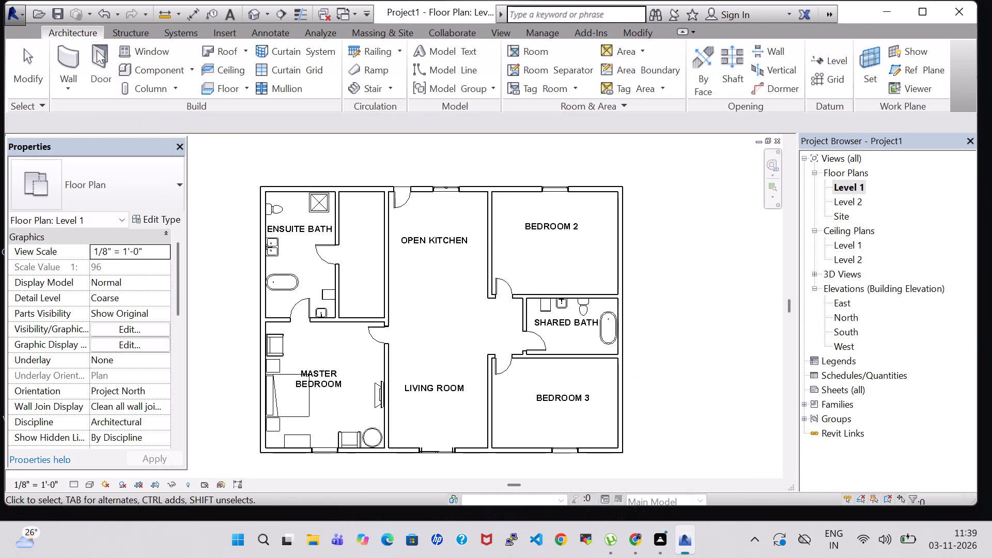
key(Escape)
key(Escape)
Place a Bed-Standard.0001 Double 54" x 75" in Bedroom 2 with its head against the north wall, about 7'-7" from the east wall.
click(135, 75)
click(142, 194)
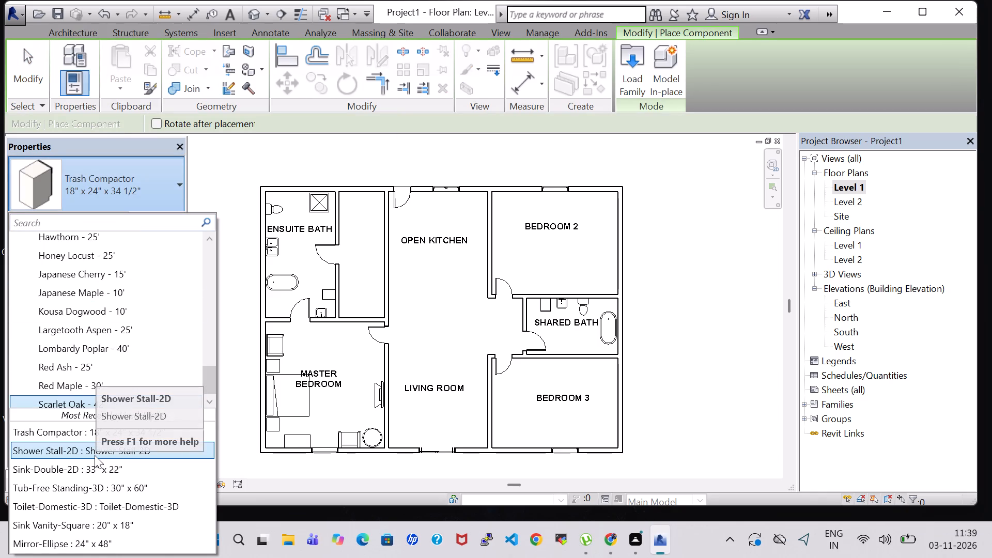
text(be)
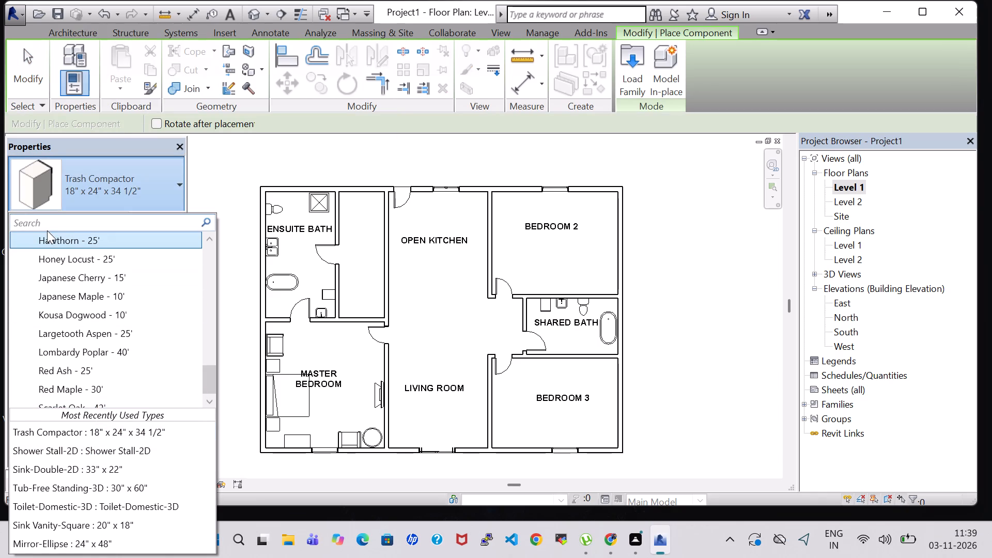
click(50, 221)
key(b)
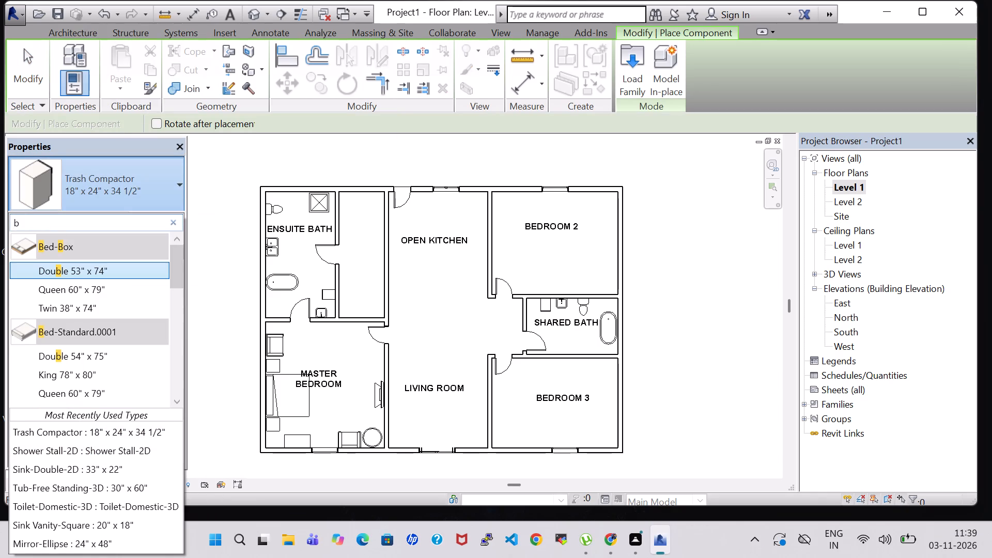
click(89, 359)
scroll(560, 258, up, 2)
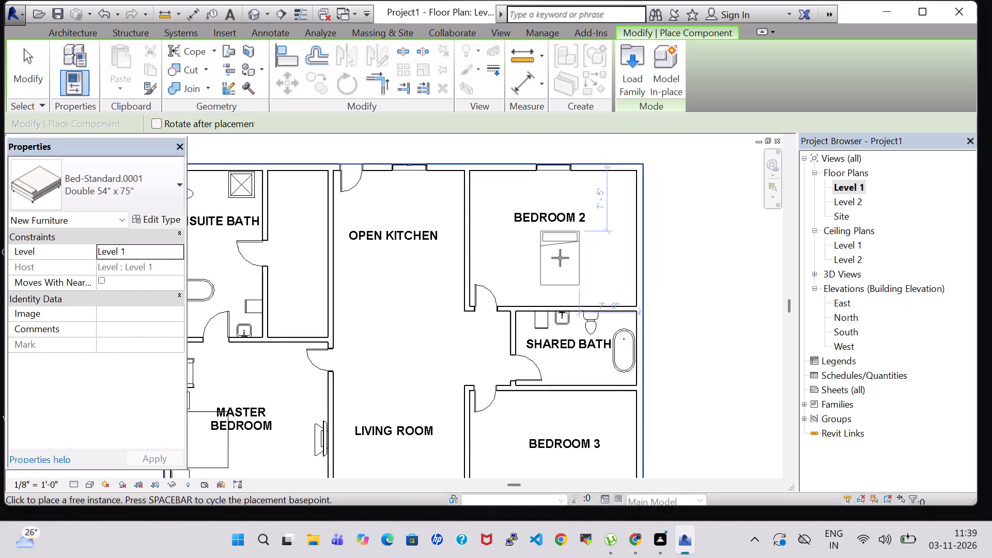
scroll(560, 258, up, 2)
middle_drag(560, 258, 555, 274)
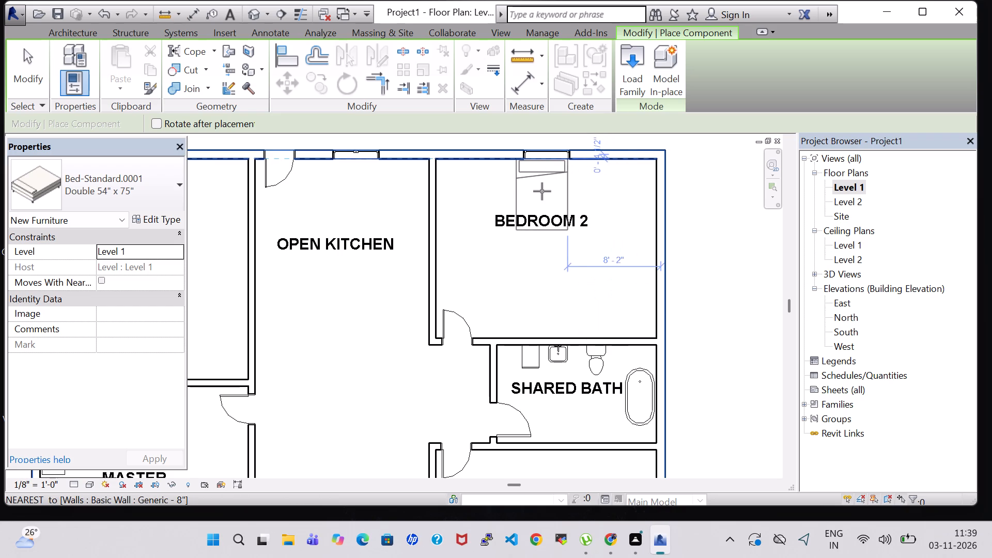
click(548, 191)
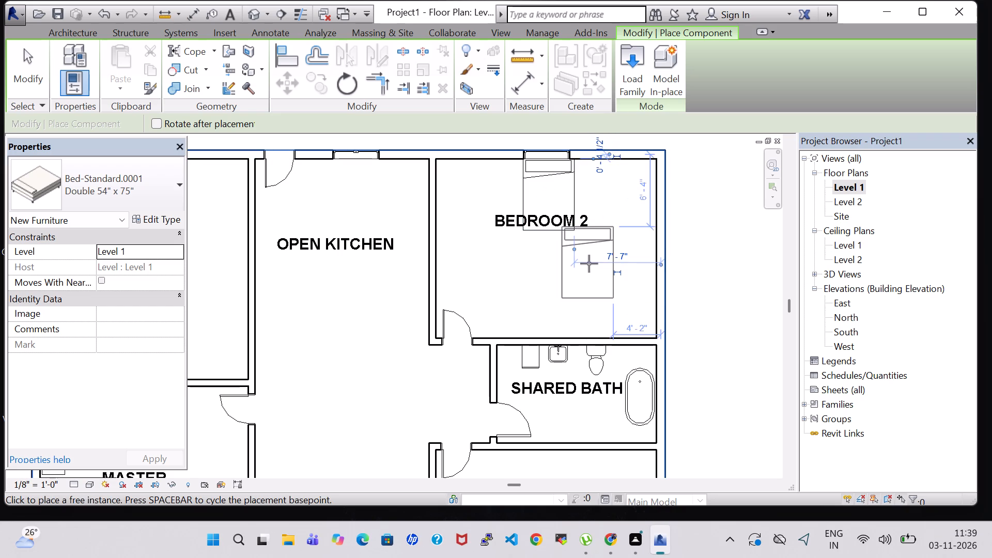
Nudge the Bedroom 2 bed one increment south and one west, leaving it 7'-10" from the east wall.
key(Escape)
key(Escape)
click(552, 179)
key(Down)
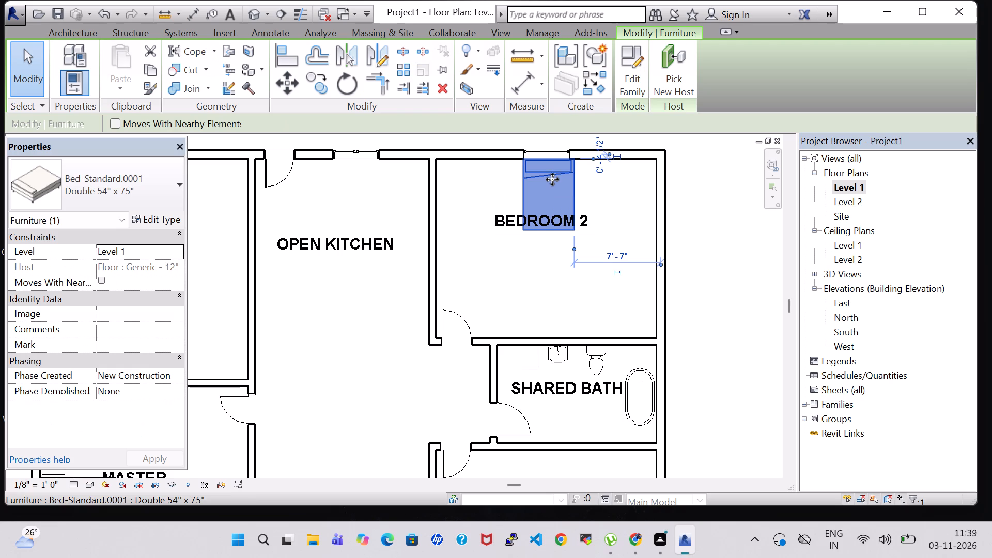
key(Left)
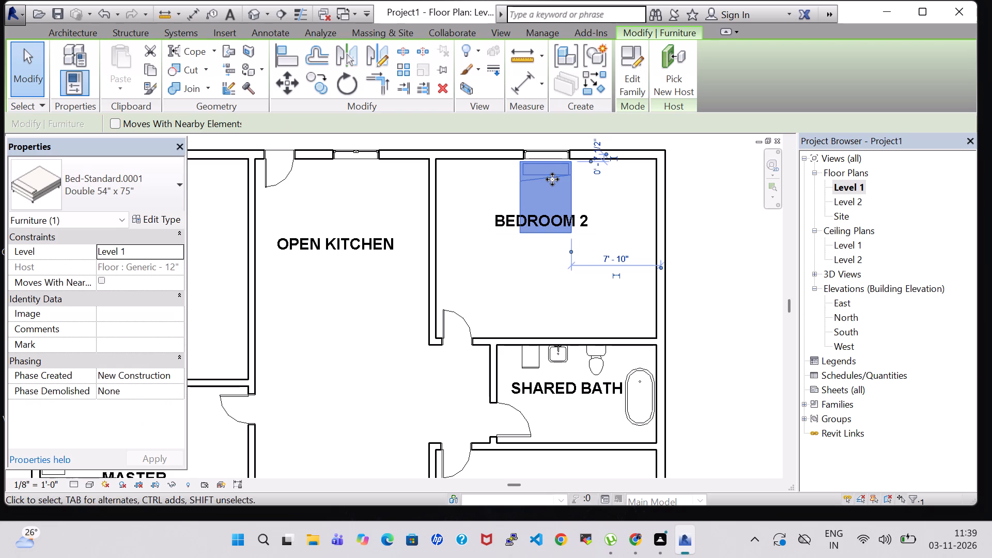
click(700, 211)
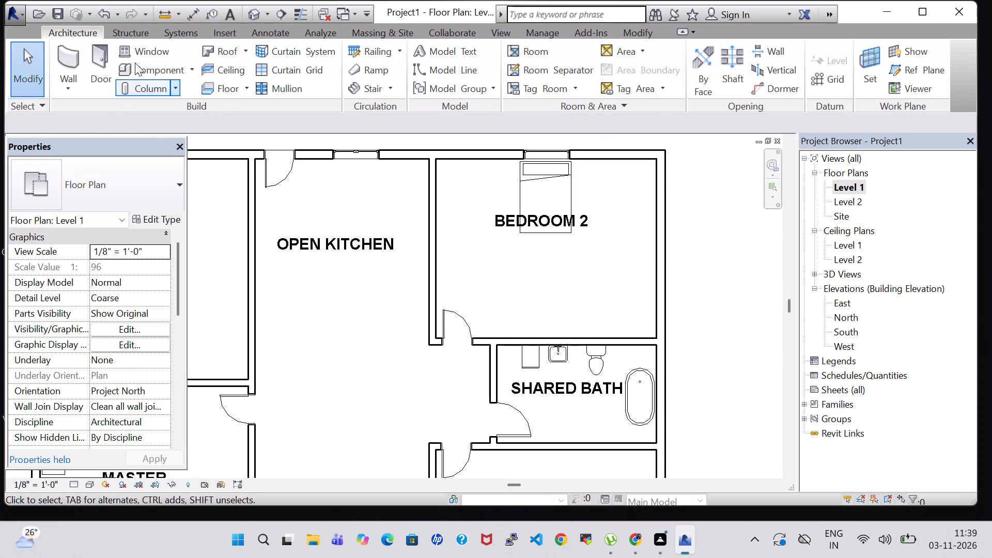
Place two Table-Night Stand 24" x 24" x 30" units in Bedroom 2, one on each side of the bed's head.
click(138, 63)
click(130, 175)
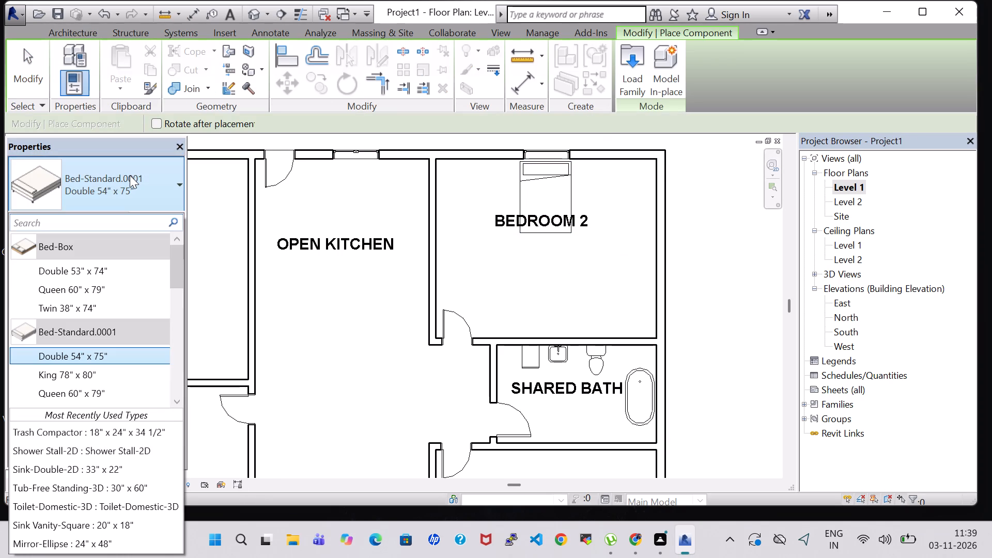
key(t)
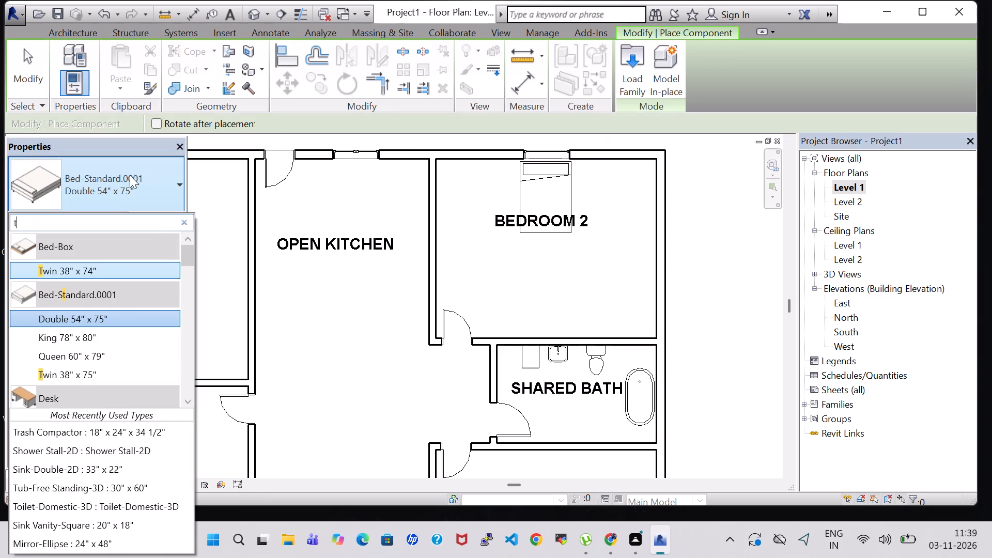
key(a)
key(b)
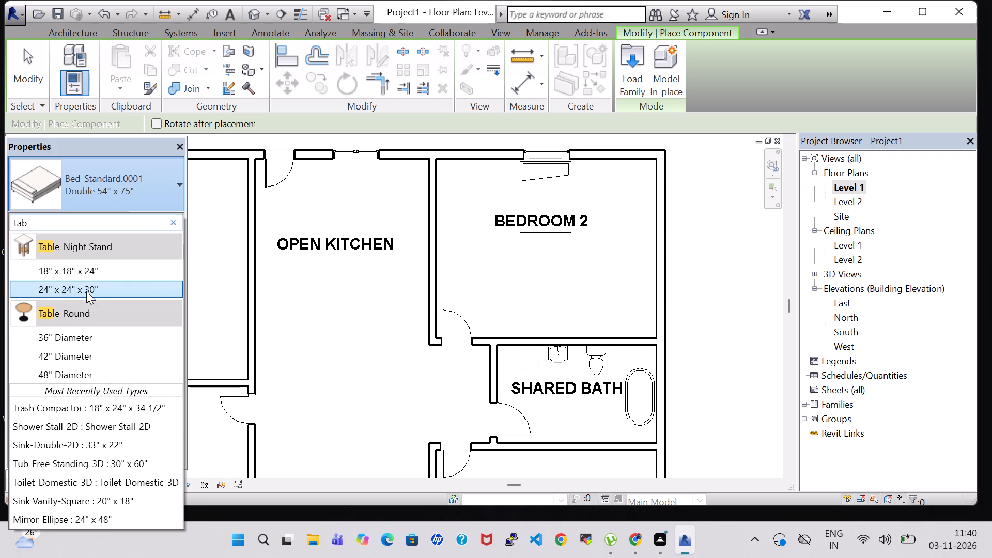
click(86, 291)
scroll(487, 199, up, 3)
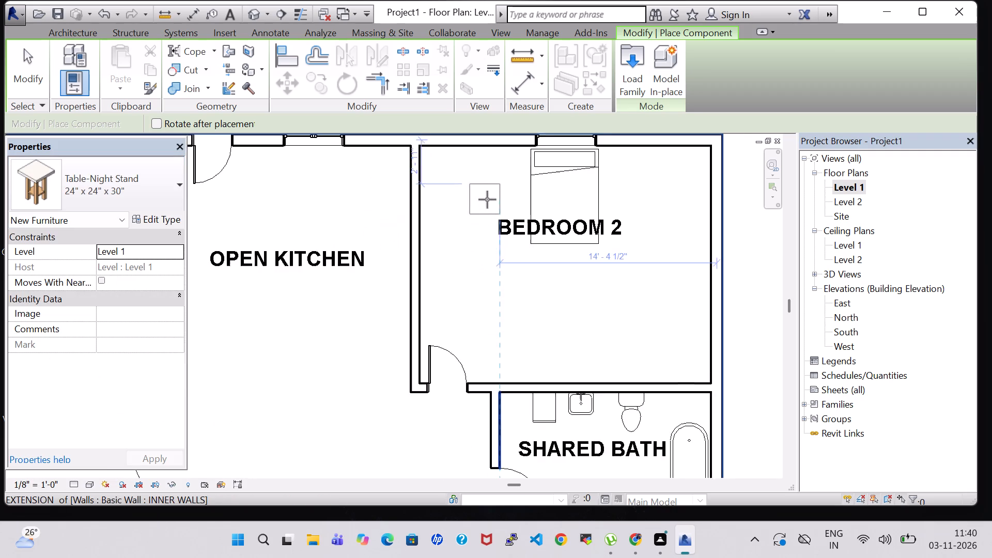
click(515, 165)
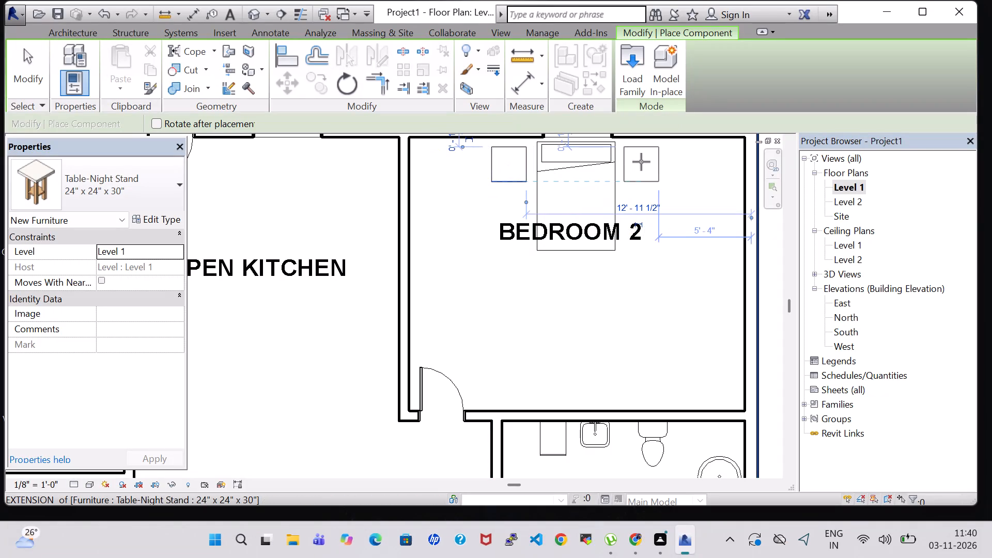
click(638, 160)
key(Escape)
key(Escape)
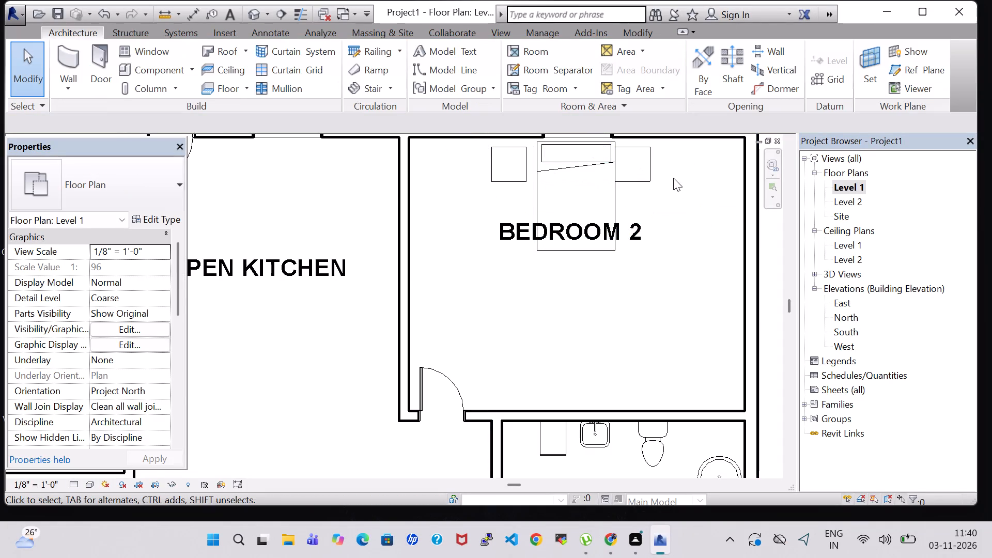
Nudge both Bedroom 2 nightstands north and slightly east beside the bed, with the eastern one 5'-8" from the east wall.
click(642, 166)
key(Right)
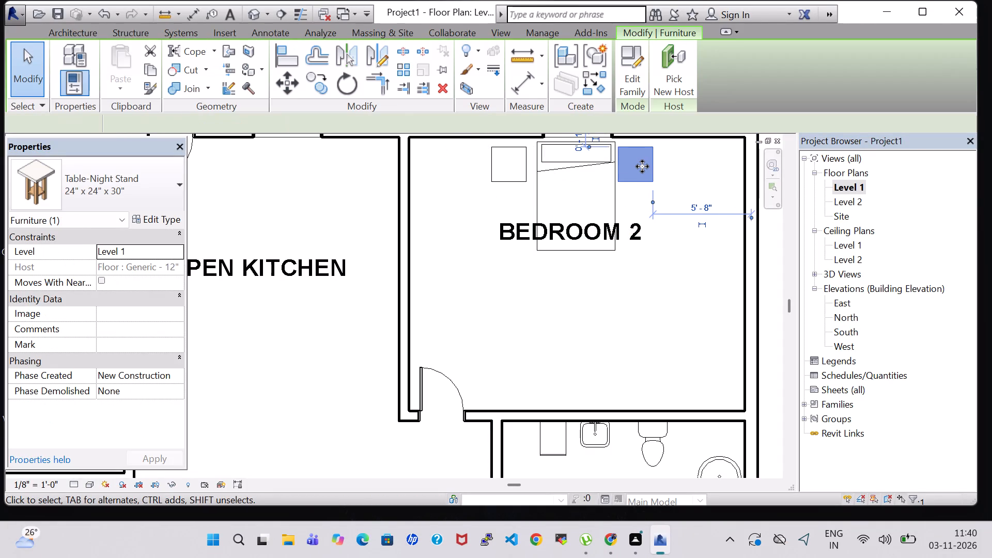
key(Up)
key(Up)
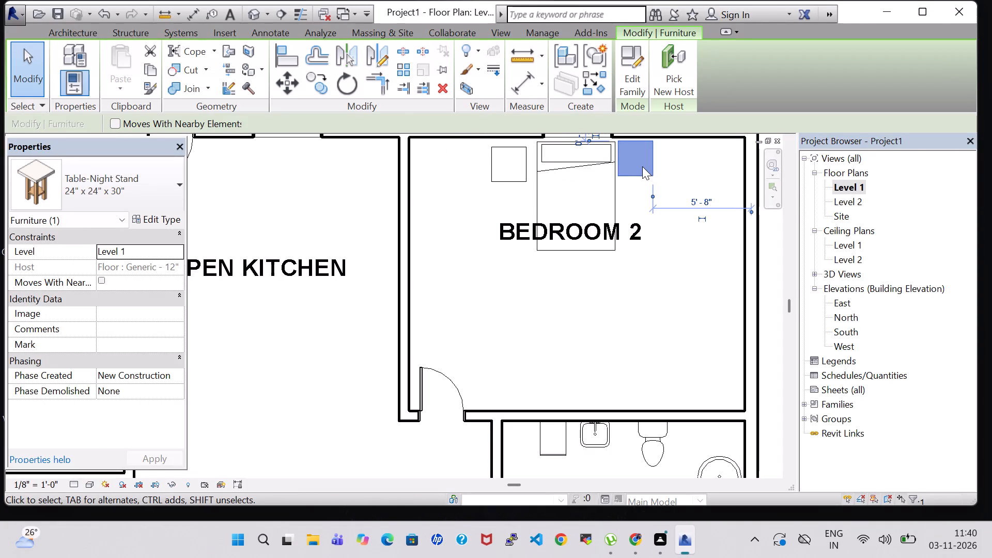
click(506, 160)
key(Up)
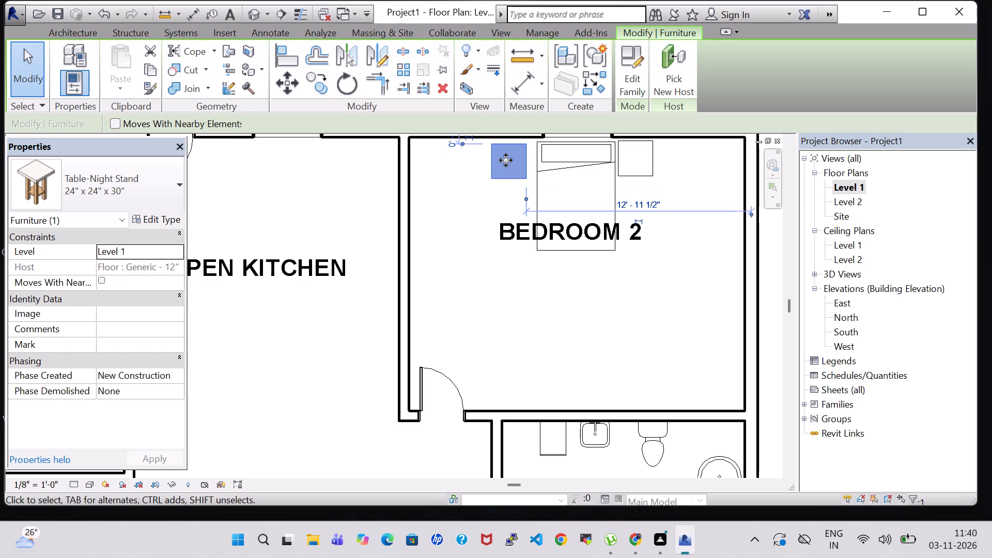
key(Up)
key(Right)
key(Down)
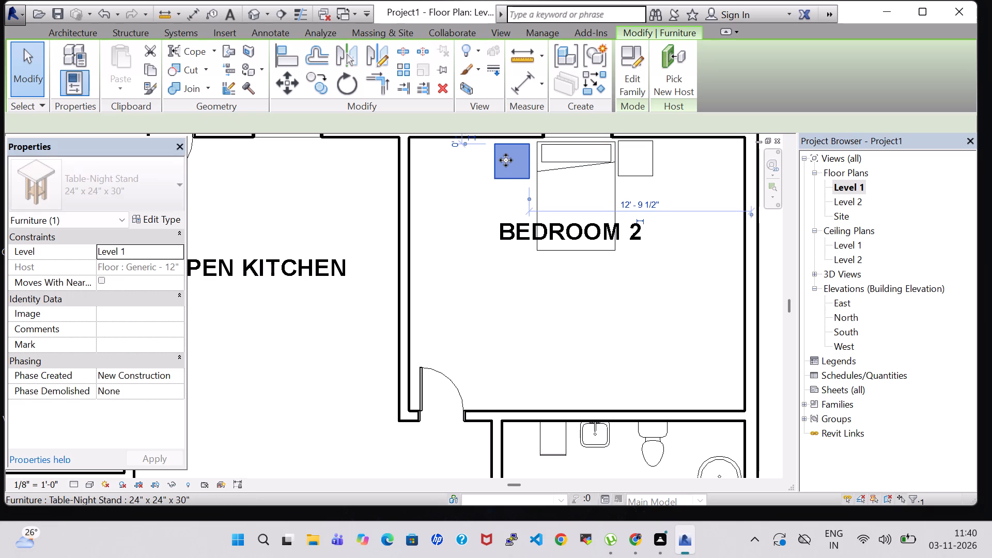
key(Right)
click(610, 358)
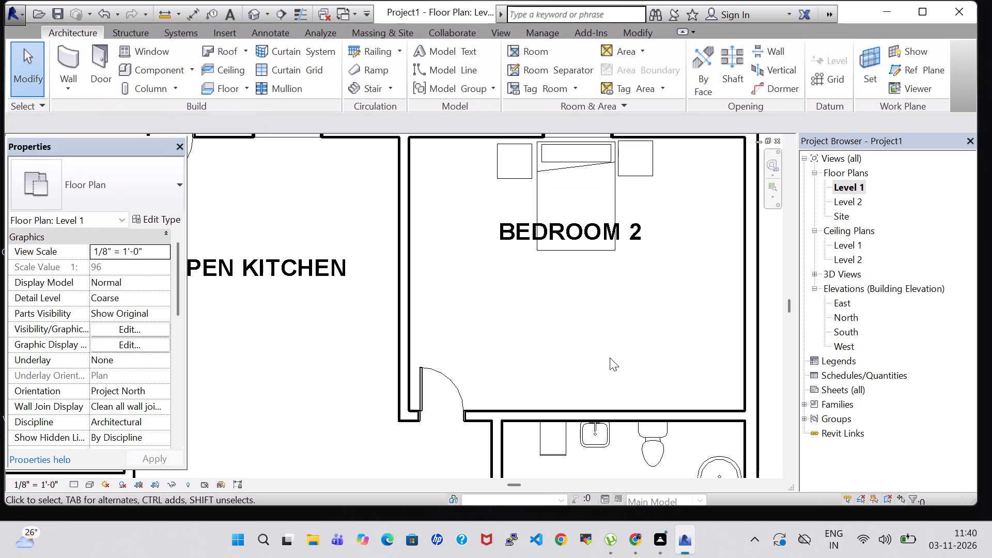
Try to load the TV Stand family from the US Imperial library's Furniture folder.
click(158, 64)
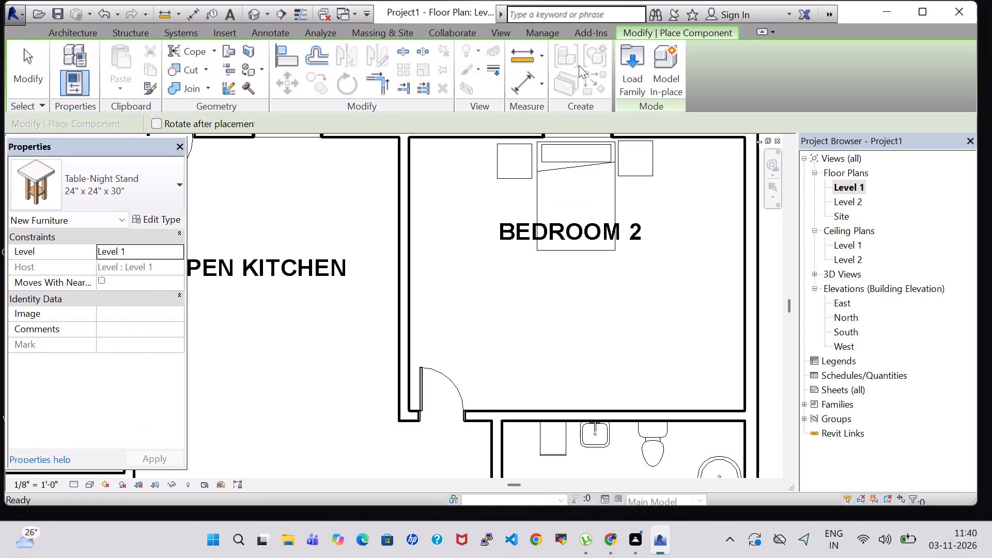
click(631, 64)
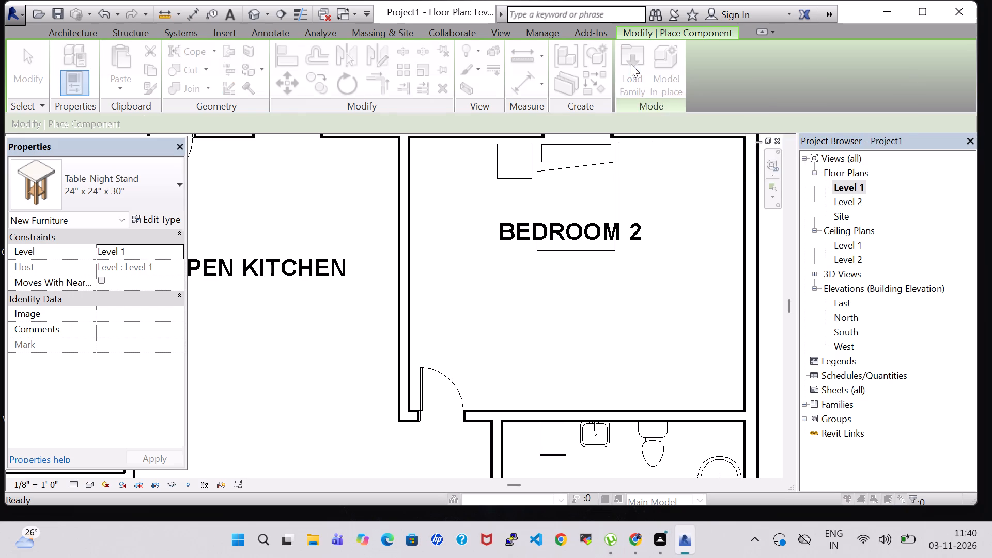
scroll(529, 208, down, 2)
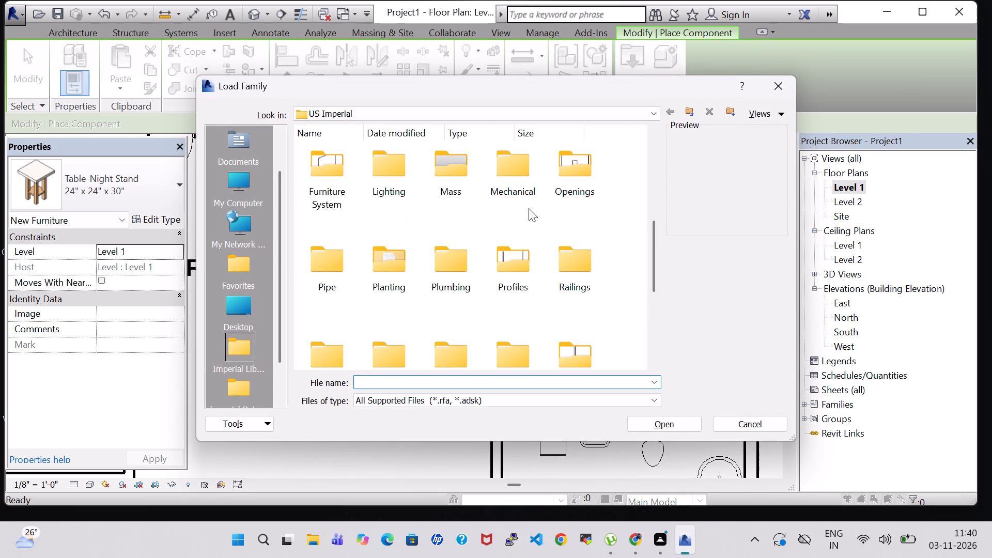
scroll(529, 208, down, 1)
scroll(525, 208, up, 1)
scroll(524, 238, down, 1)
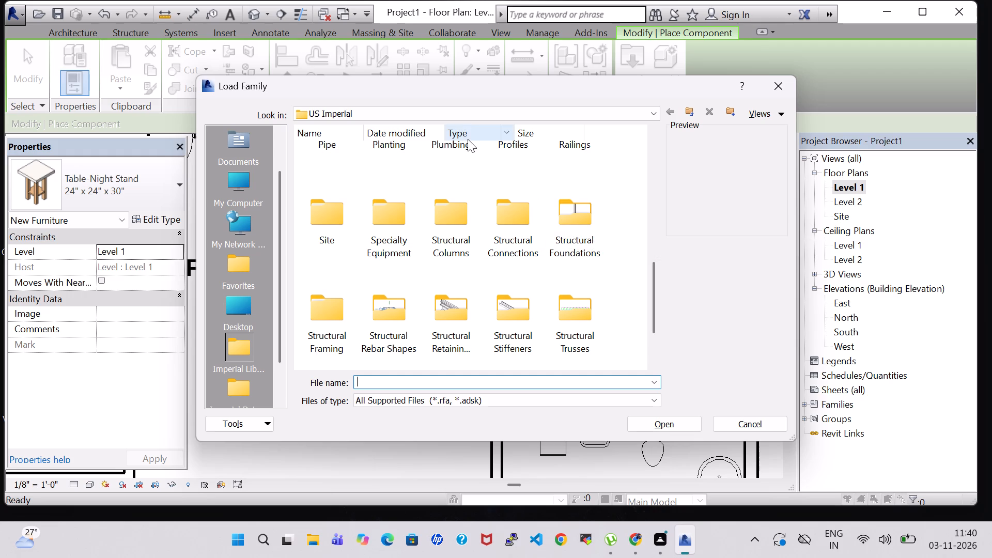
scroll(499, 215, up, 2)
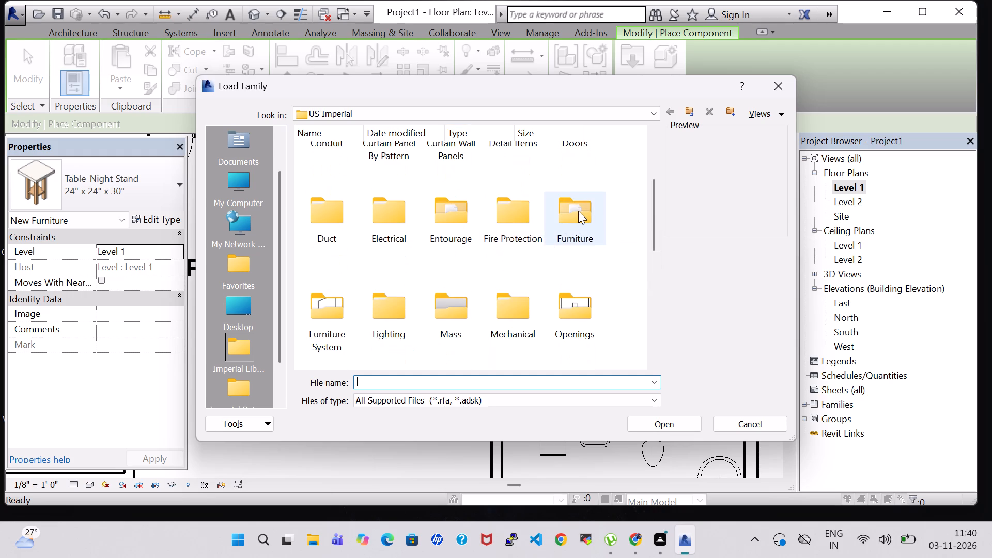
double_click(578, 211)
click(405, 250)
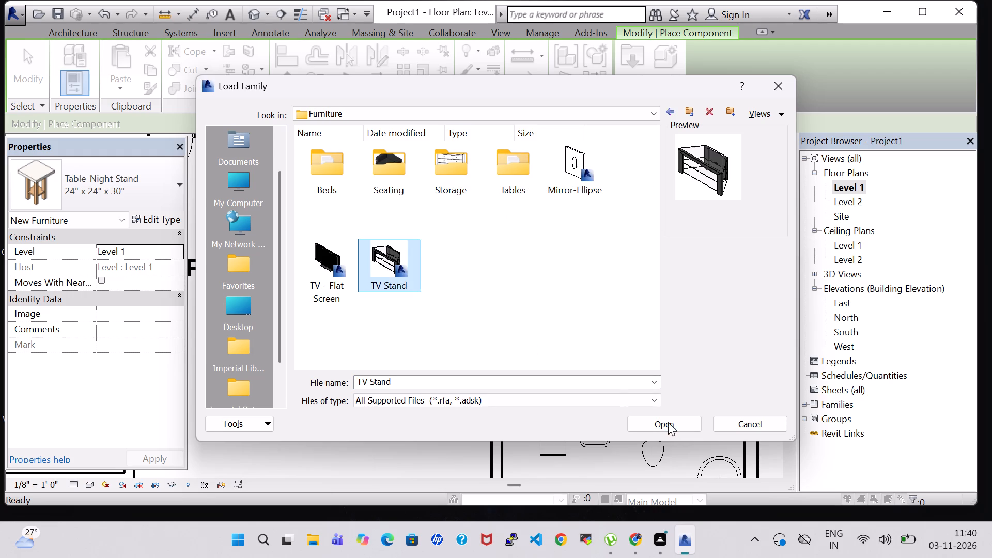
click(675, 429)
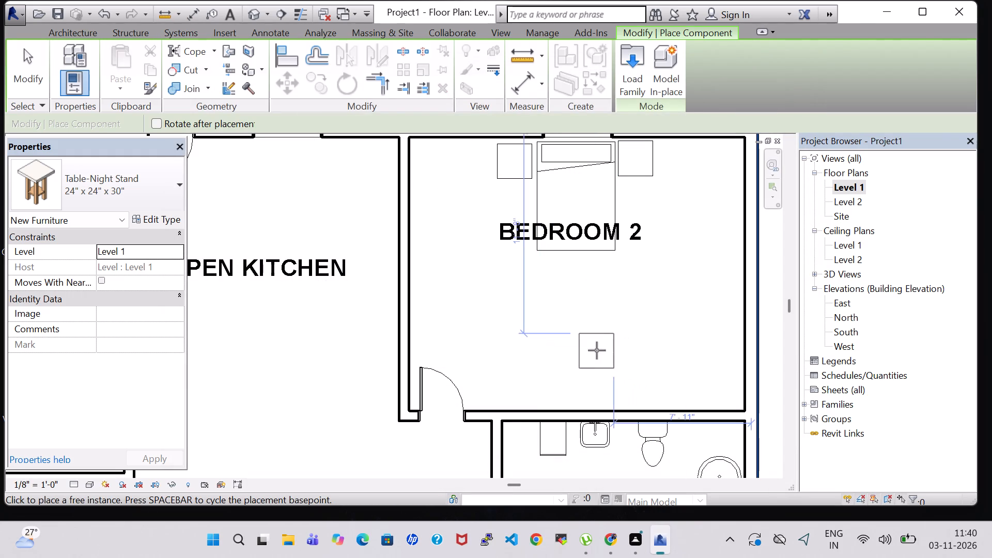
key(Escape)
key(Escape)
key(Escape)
Place a TV Stand rotated 180° against Bedroom 2's south wall, aligned with the bed's centreline.
click(135, 73)
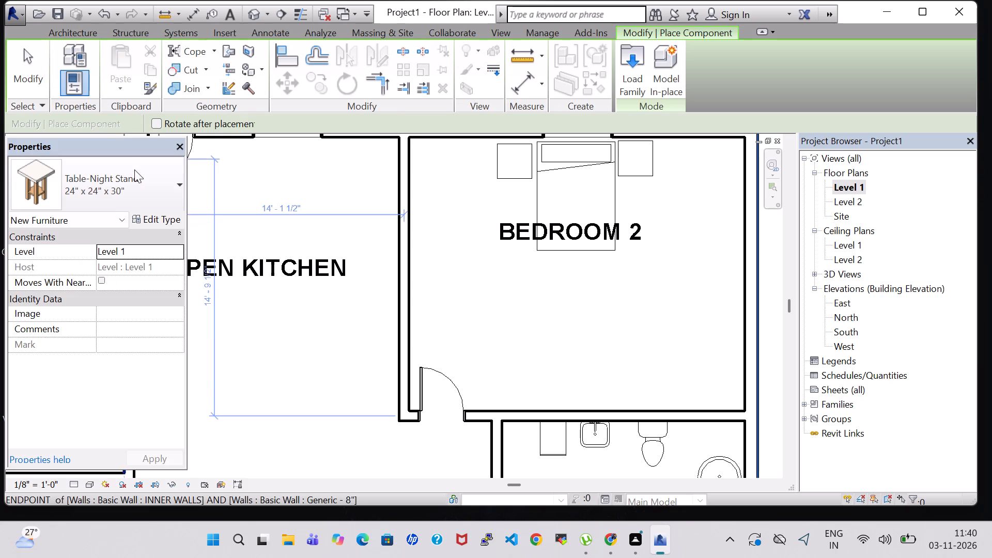
click(134, 169)
text(tv)
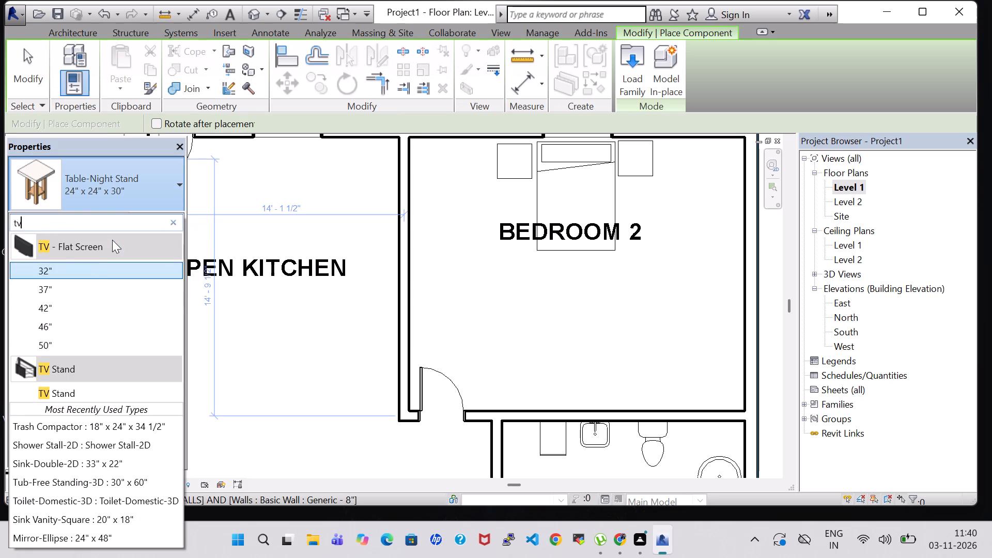
click(72, 389)
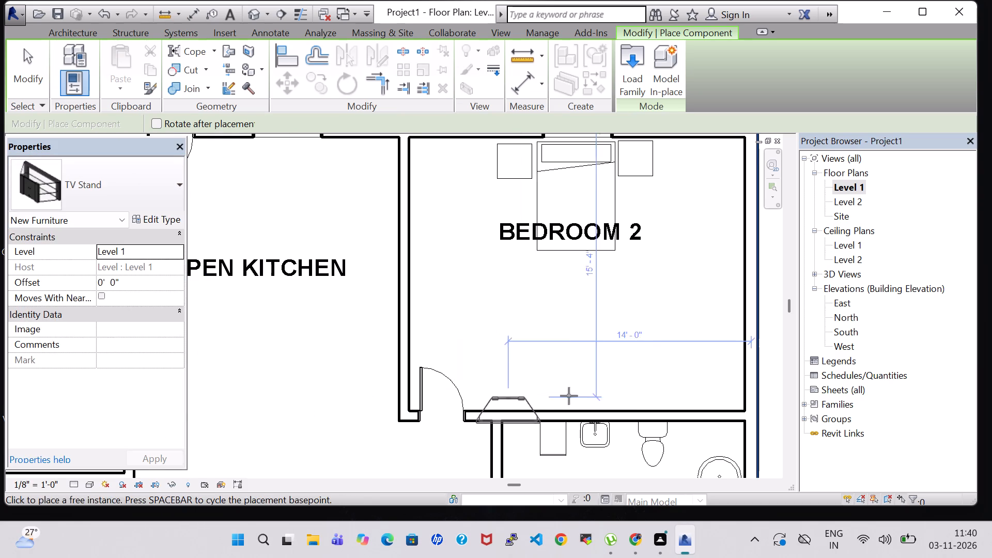
key(space)
key(space)
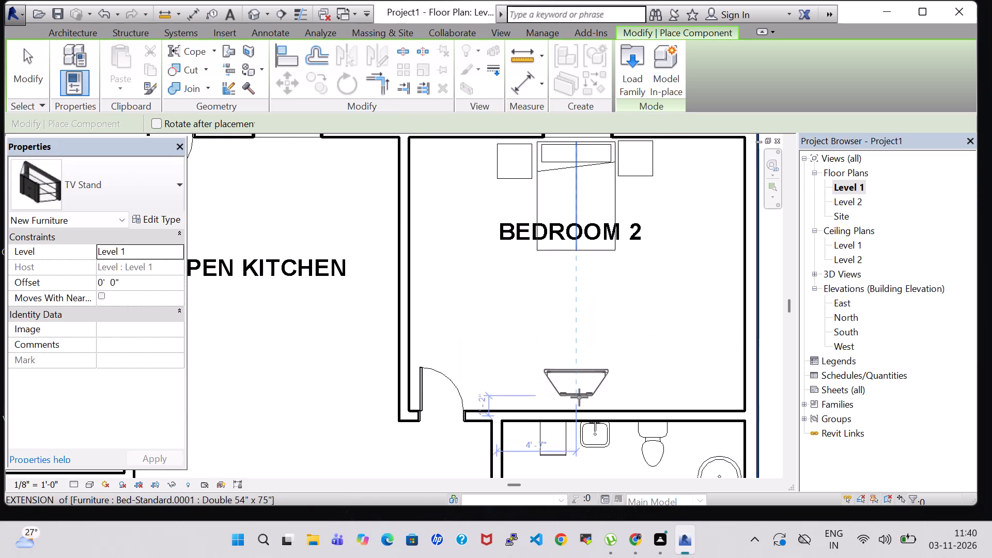
click(580, 408)
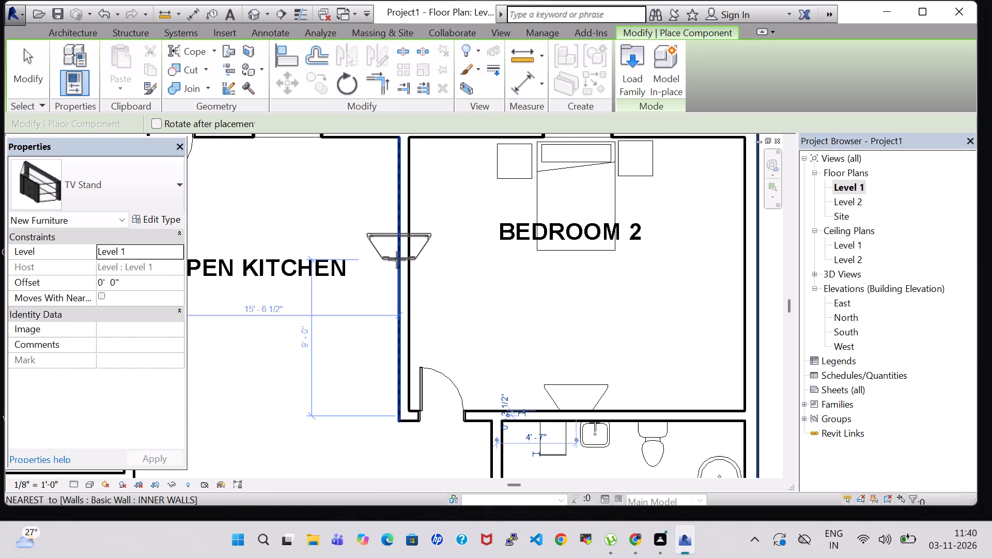
key(Escape)
Place a 50" TV - Flat Screen rotated 180° over the Bedroom 2 TV stand, against the south wall and facing the bed.
click(129, 177)
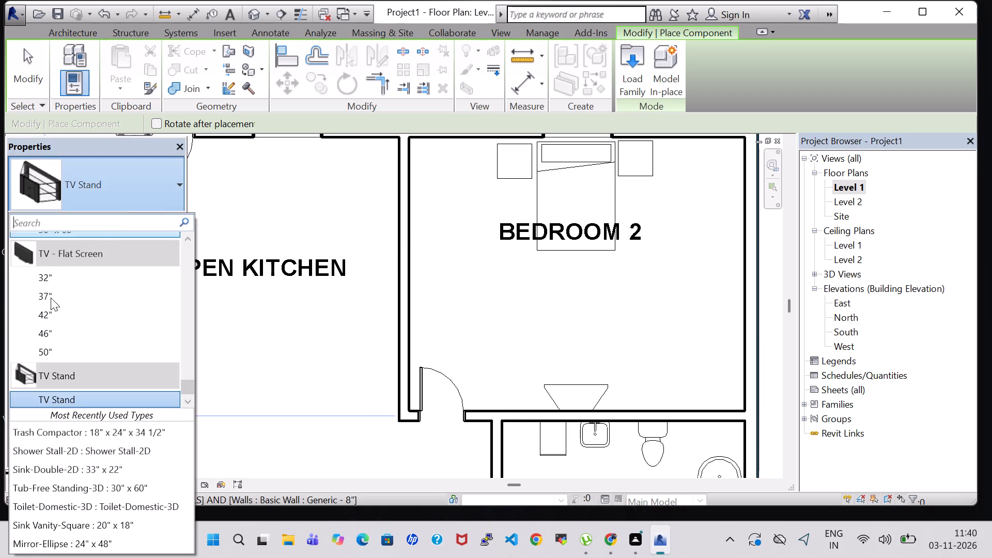
click(58, 348)
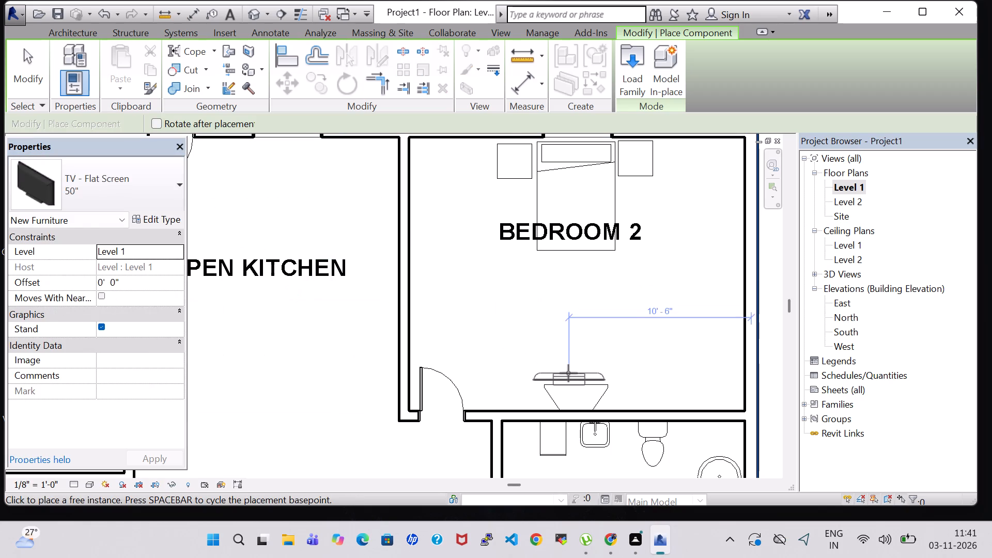
key(space)
key(space)
scroll(569, 384, up, 5)
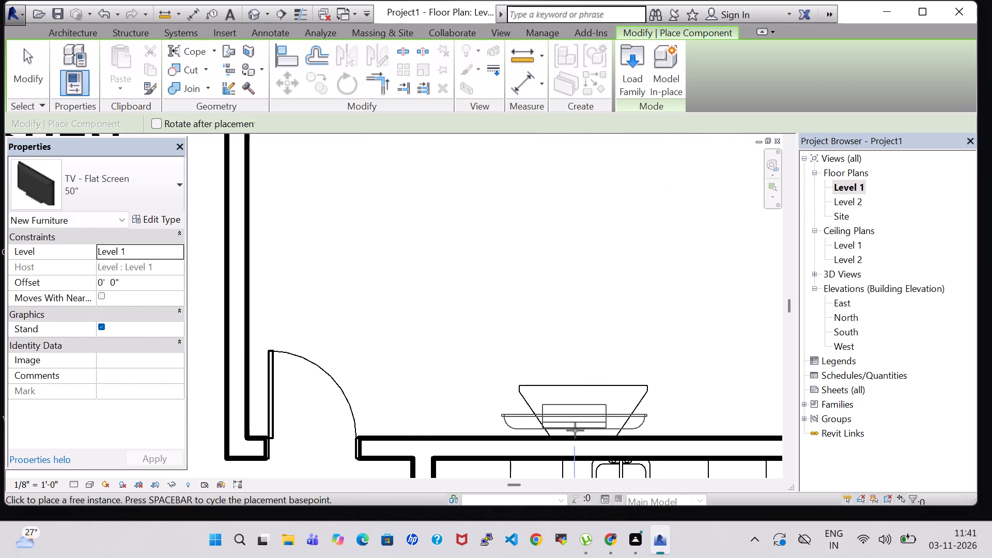
click(579, 436)
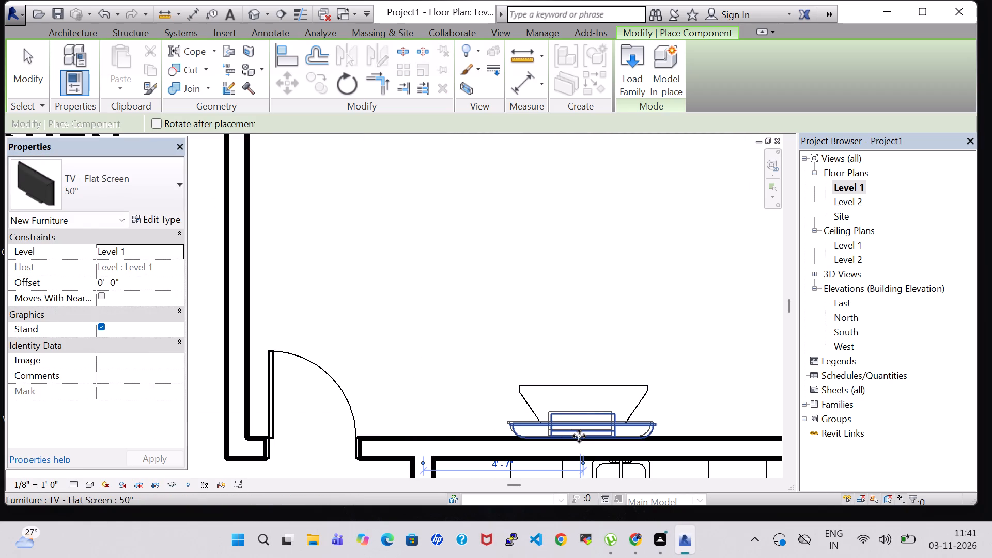
key(Escape)
key(Escape)
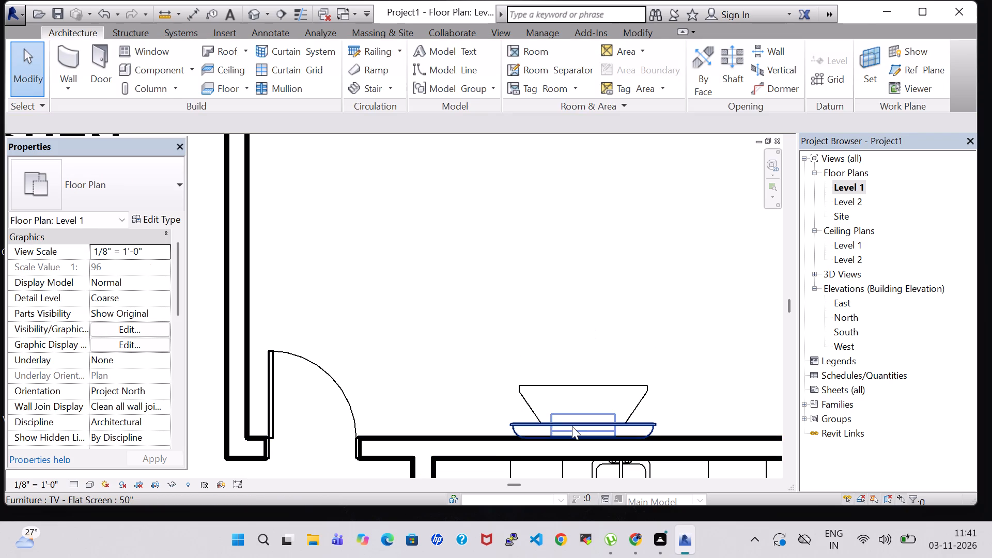
Set the Bedroom 2 TV's offset to 1' 7 1/2".
click(572, 426)
click(132, 287)
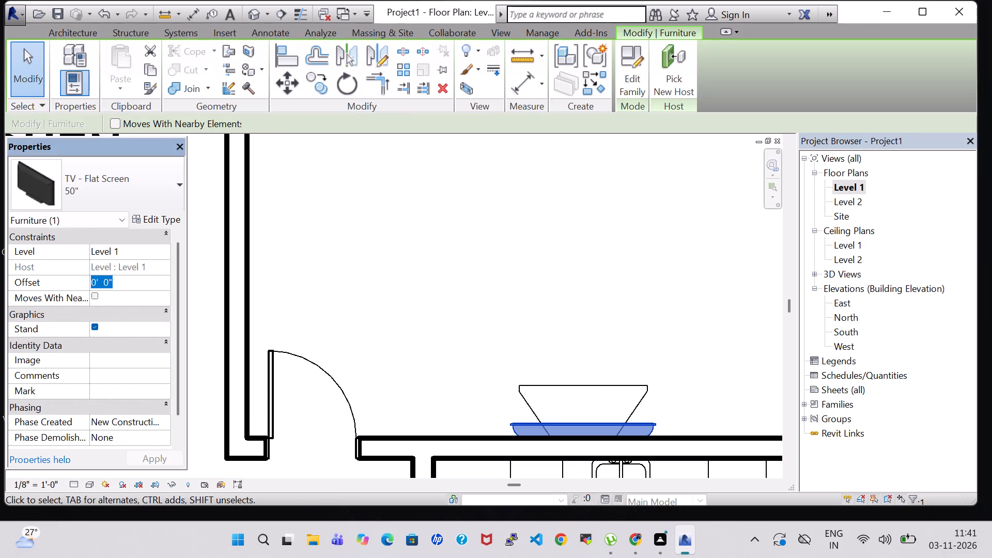
key(BackSpace)
key(ctrl+v)
key(Return)
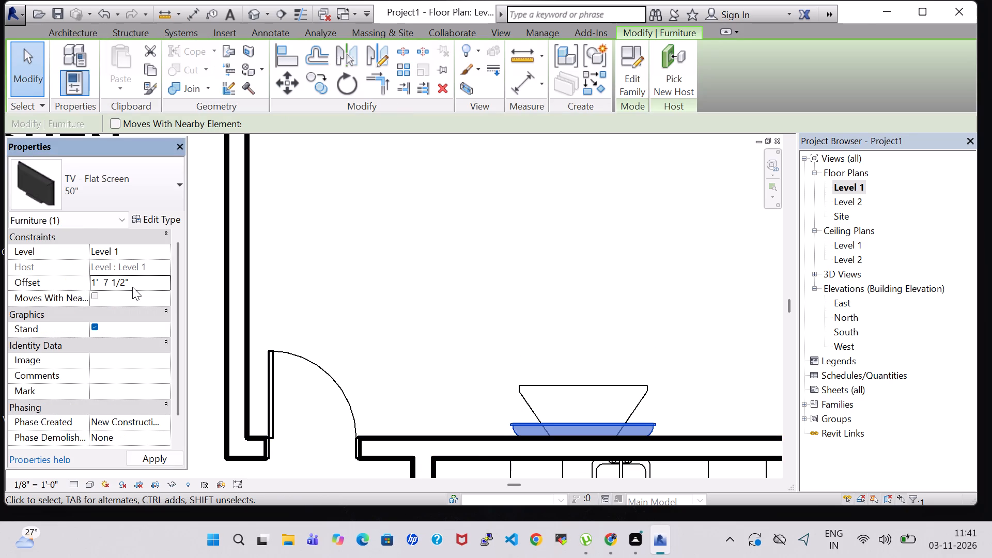
click(633, 304)
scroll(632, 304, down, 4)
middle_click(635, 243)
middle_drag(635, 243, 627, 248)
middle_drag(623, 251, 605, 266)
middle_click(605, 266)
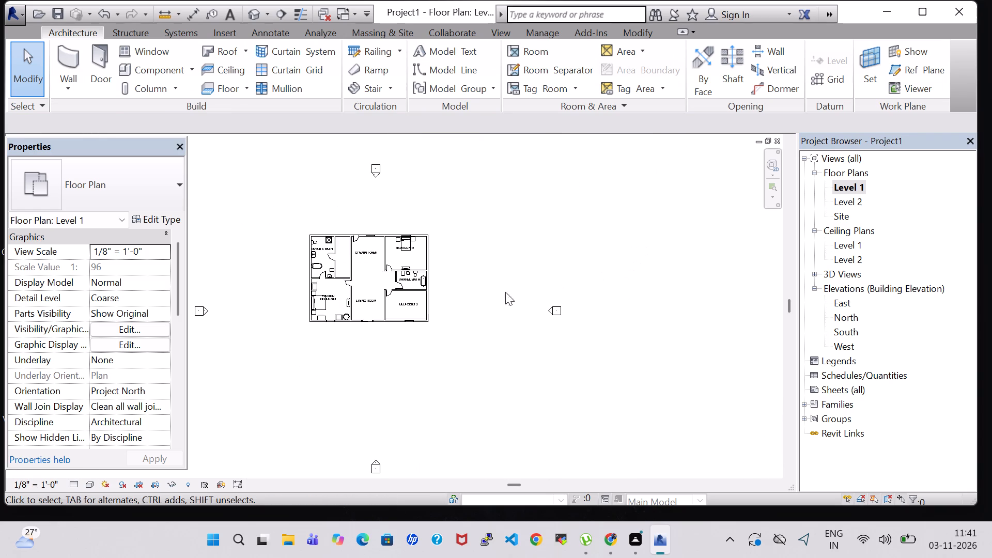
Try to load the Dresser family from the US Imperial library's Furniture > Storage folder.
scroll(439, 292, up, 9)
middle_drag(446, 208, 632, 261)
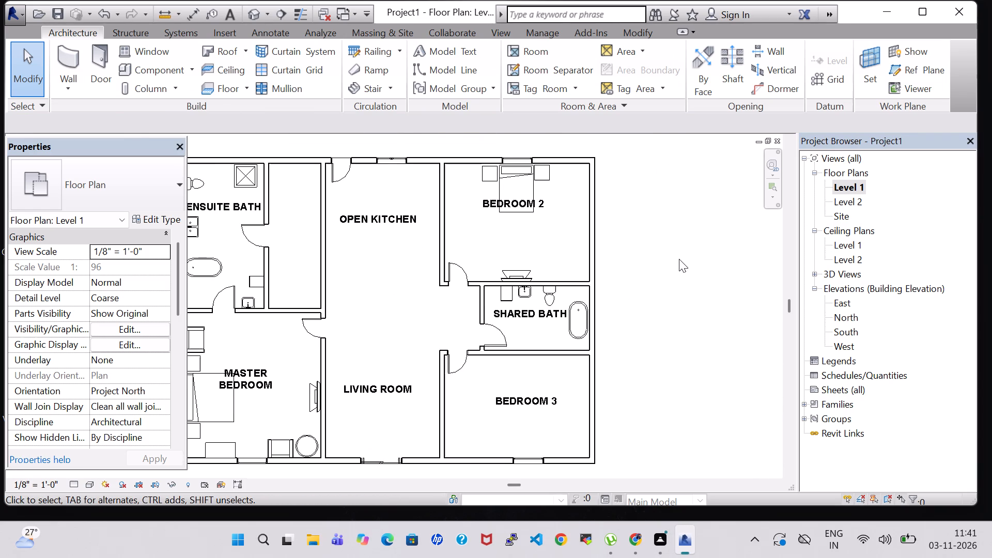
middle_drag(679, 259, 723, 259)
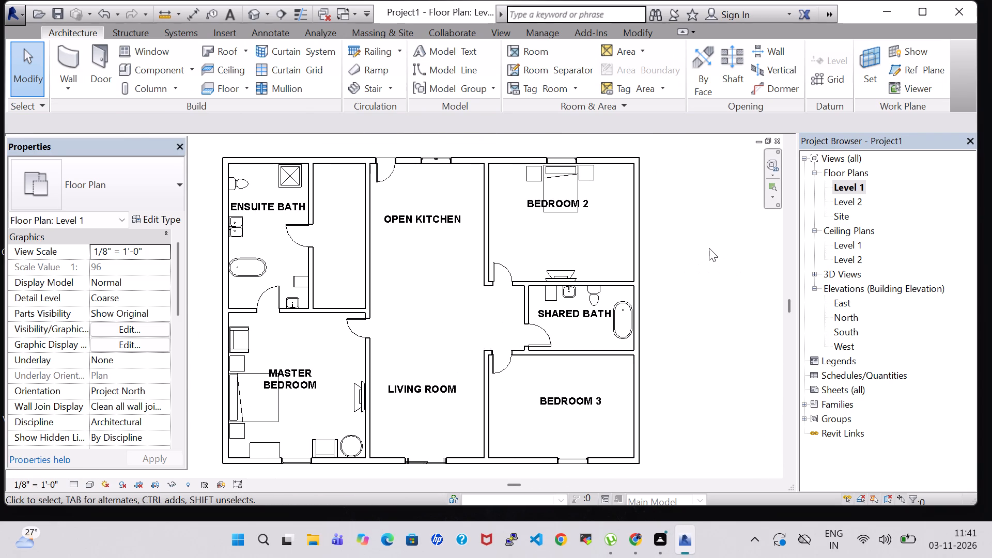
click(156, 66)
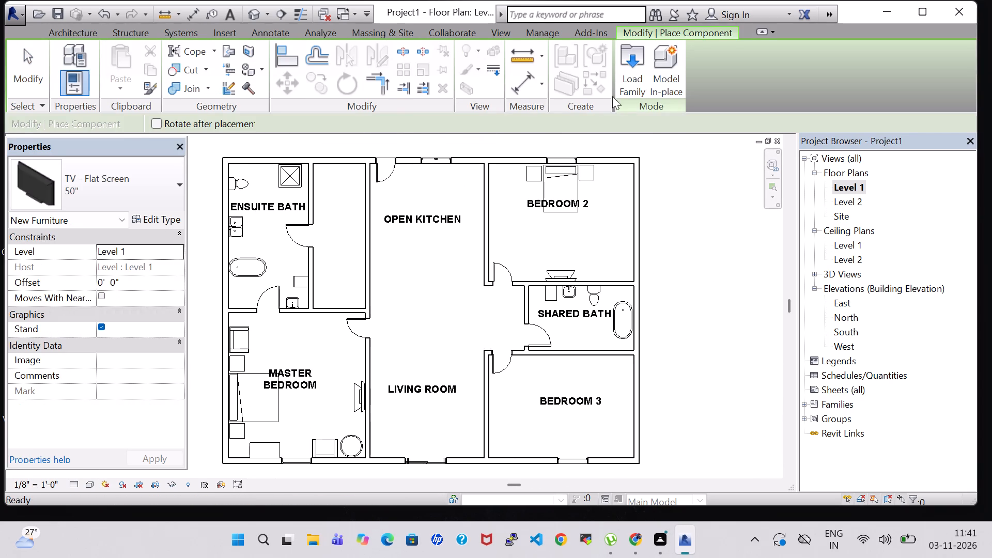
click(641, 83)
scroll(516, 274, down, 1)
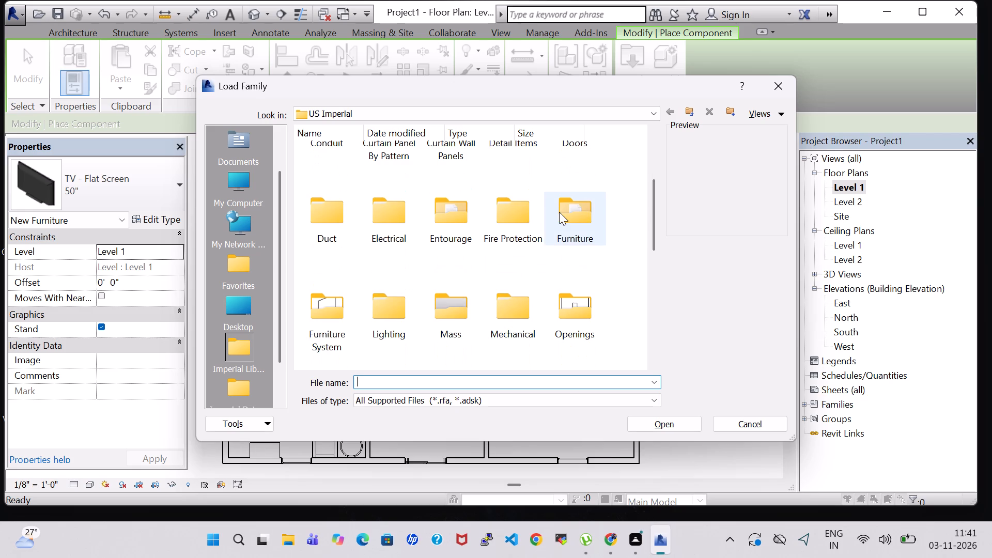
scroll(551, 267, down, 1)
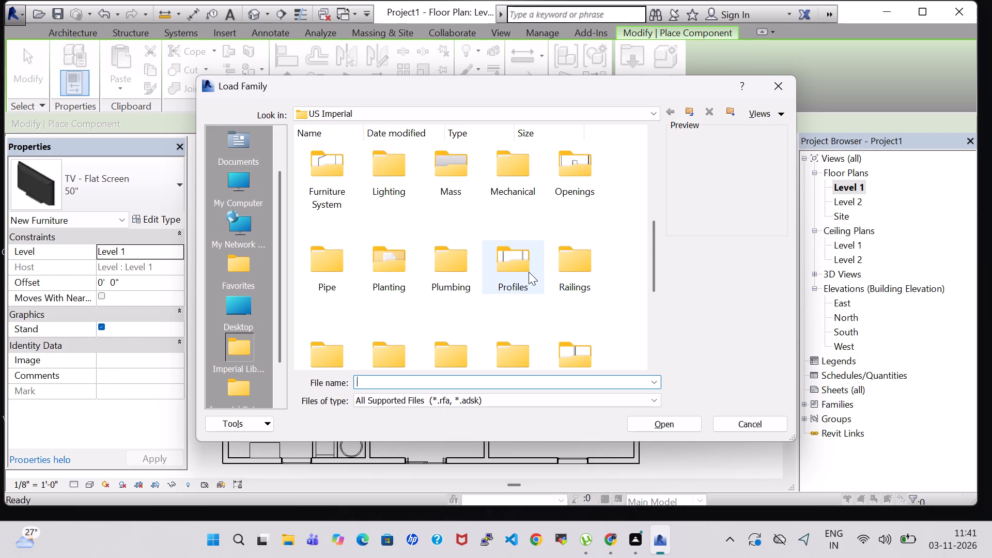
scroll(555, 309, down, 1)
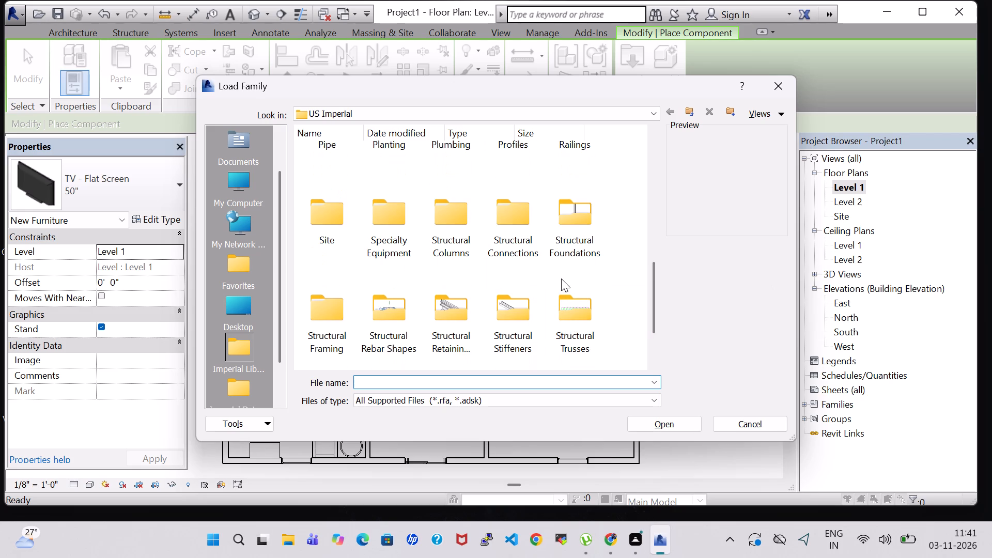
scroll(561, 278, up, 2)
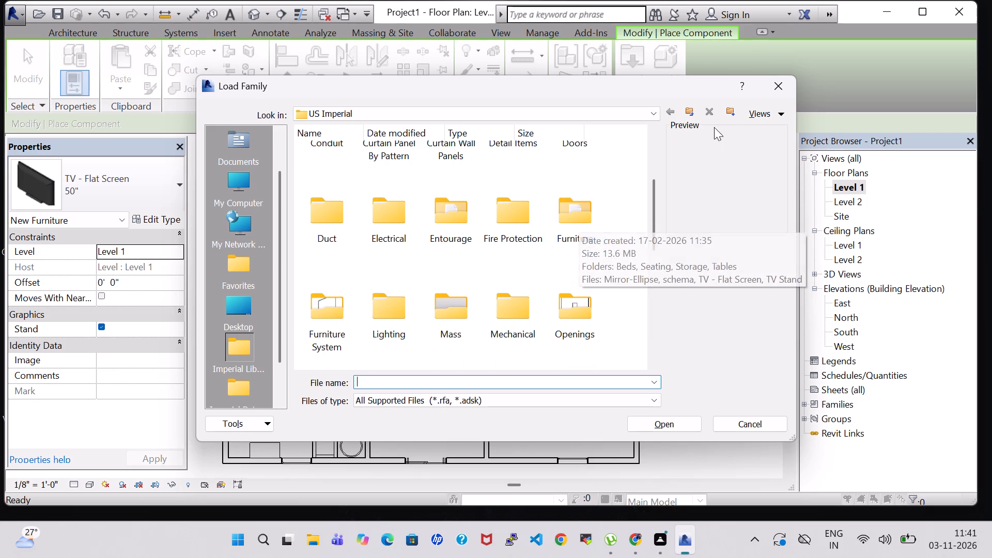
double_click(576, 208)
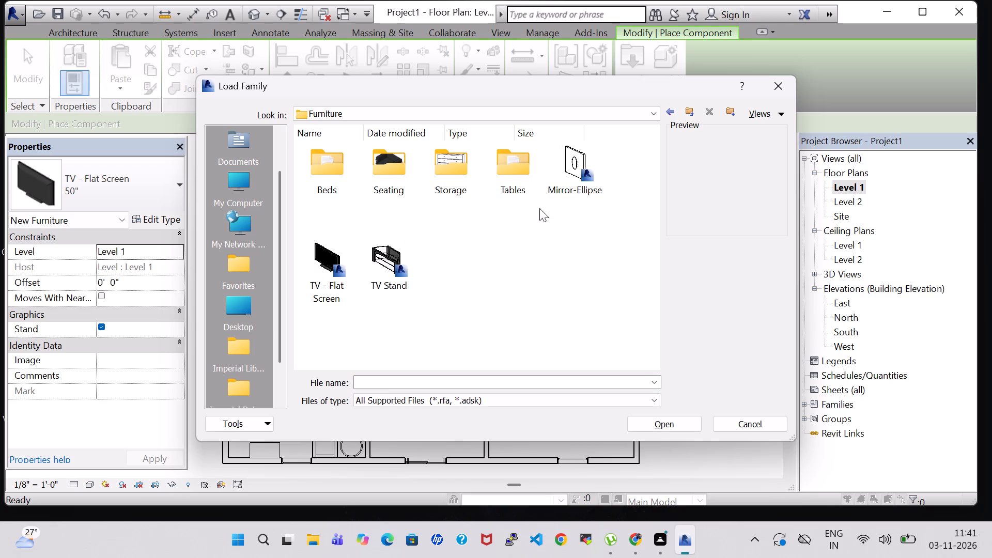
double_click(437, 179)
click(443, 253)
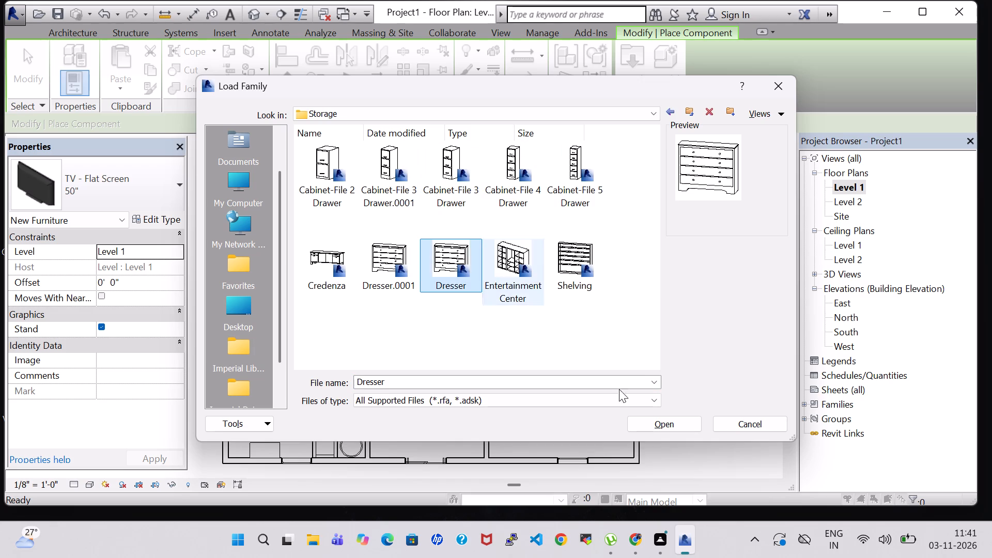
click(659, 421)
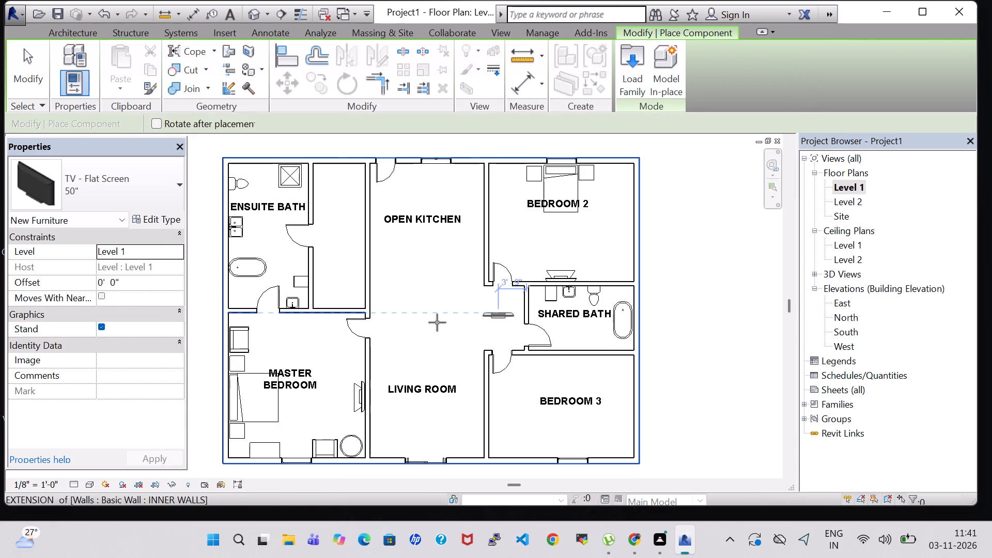
Place a 48" x 72" x 24" Dresser, rotated 90°, against Bedroom 2's west wall near the northwest corner.
key(Escape)
key(Escape)
click(171, 75)
click(125, 149)
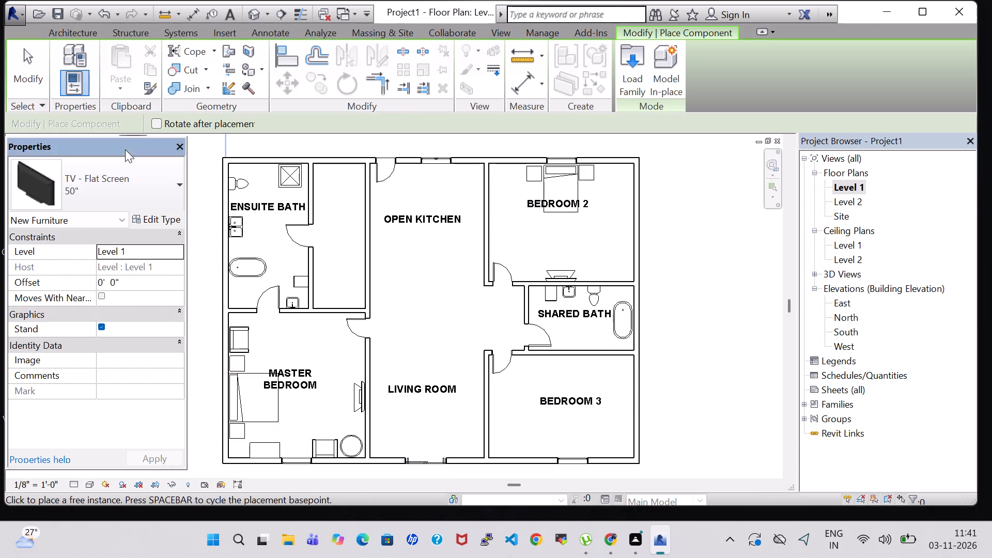
click(128, 162)
text(dr)
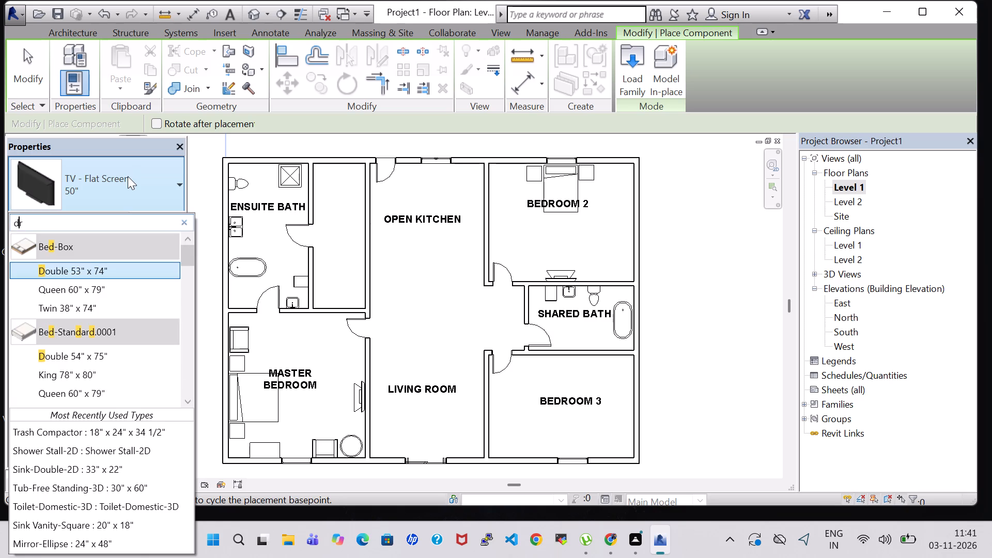
click(99, 288)
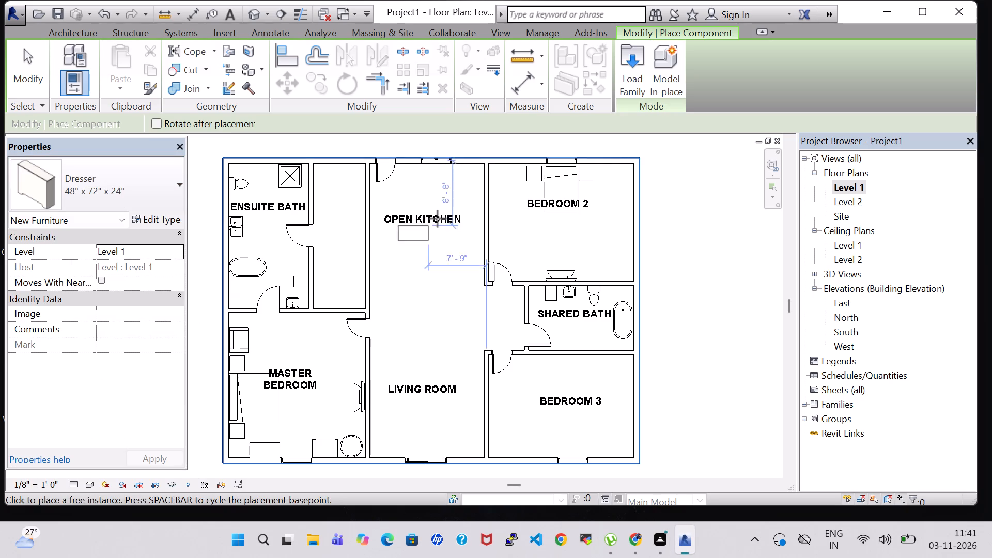
scroll(478, 213, up, 4)
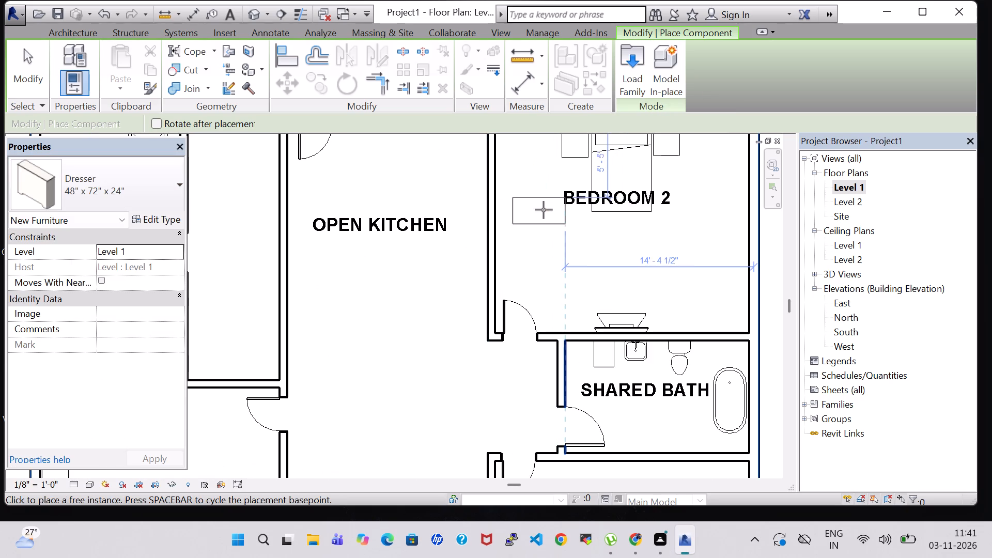
key(space)
middle_drag(521, 199, 492, 275)
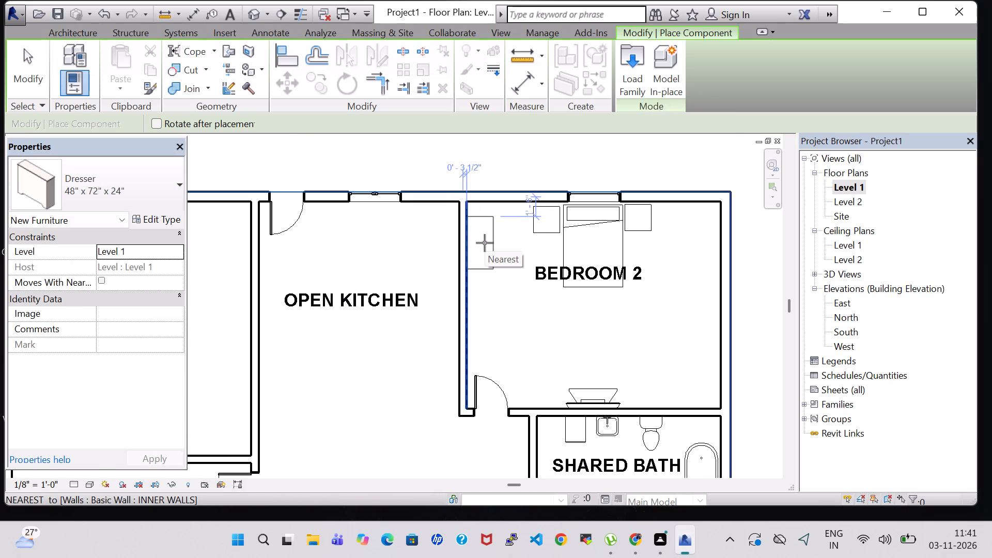
click(485, 243)
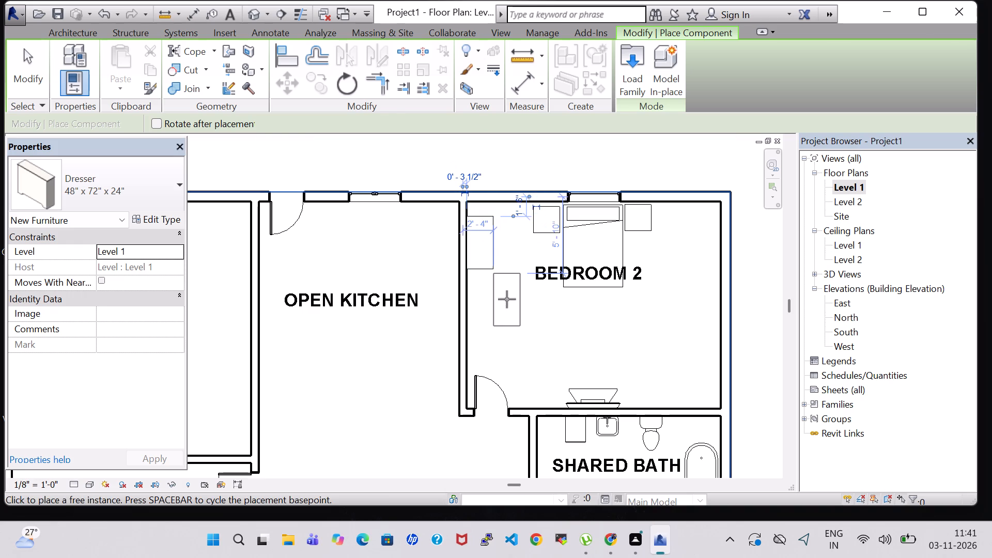
key(Escape)
key(Escape)
Load the Chair-Corbu family from the US Imperial library's Furniture > Seating folder.
scroll(507, 299, down, 3)
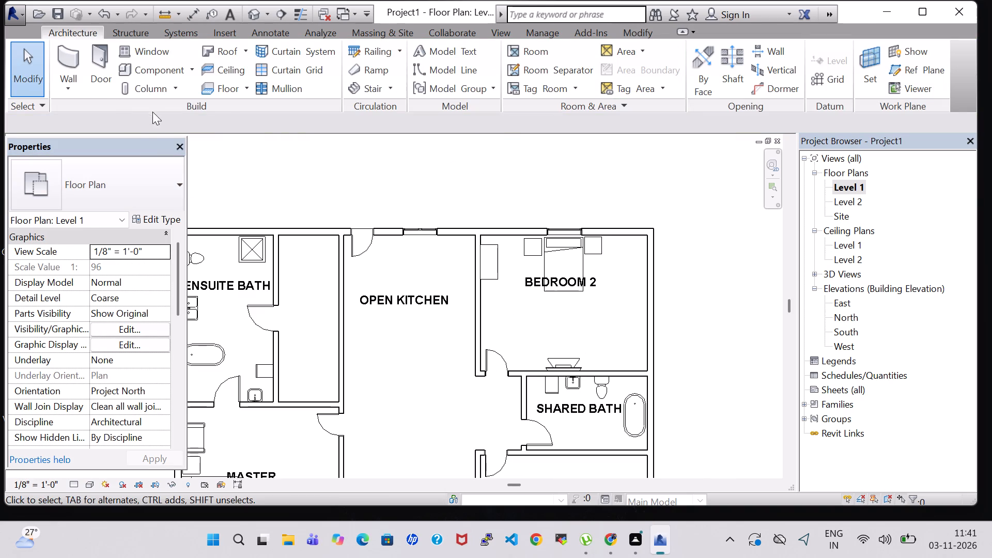
click(145, 72)
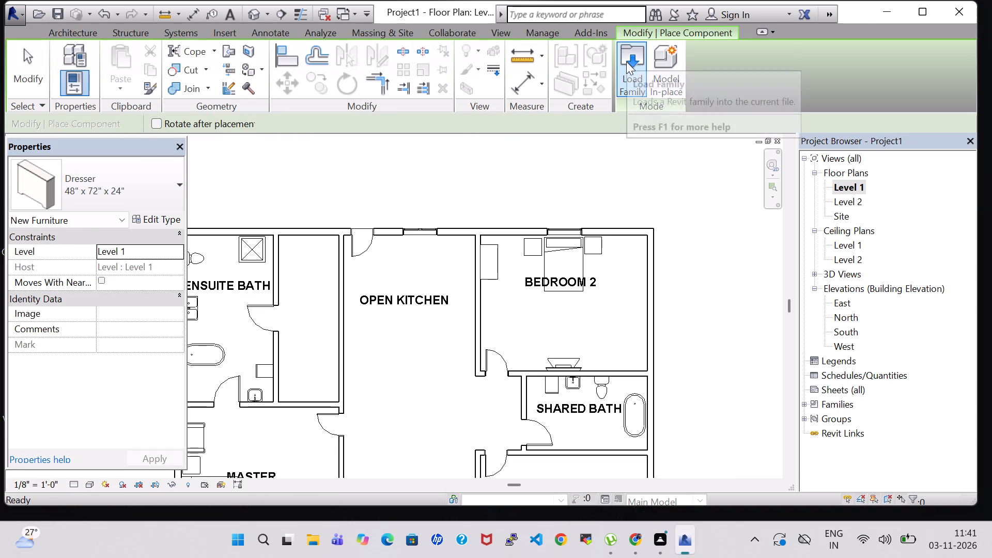
click(626, 61)
scroll(523, 237, down, 1)
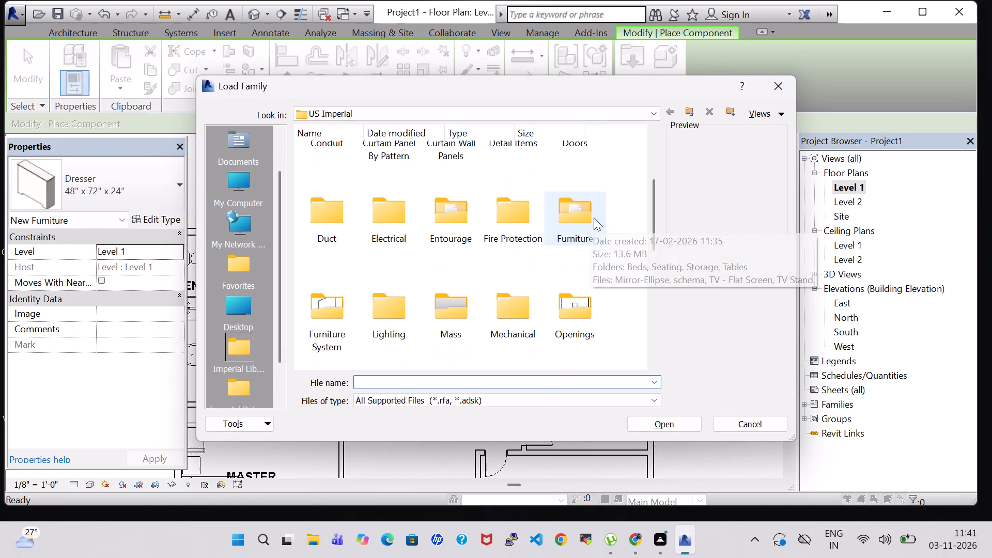
double_click(594, 218)
double_click(404, 162)
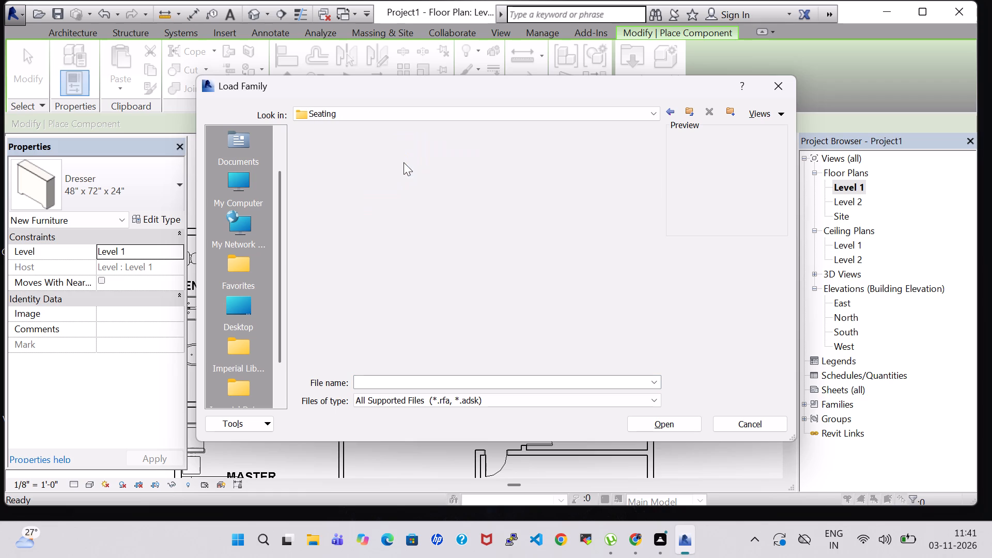
click(499, 168)
click(672, 423)
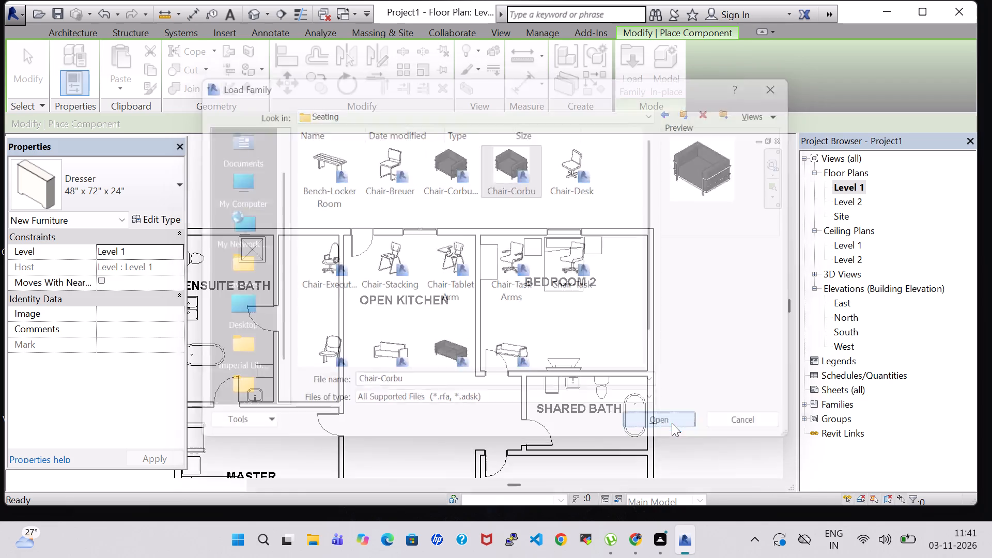
Place a Chair-Corbu facing south in Bedroom 2's northeast corner, against the north wall beside the nightstand.
scroll(614, 300, up, 4)
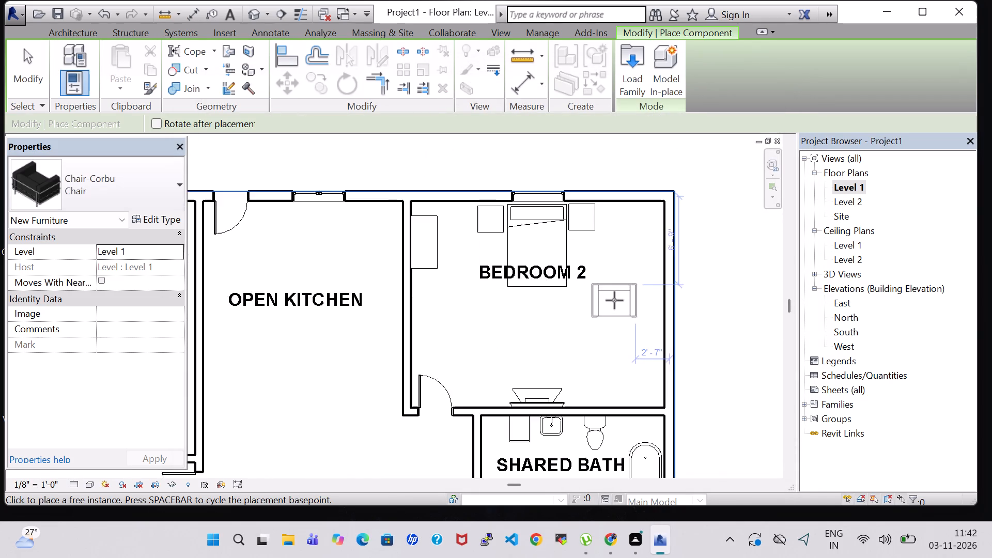
click(634, 214)
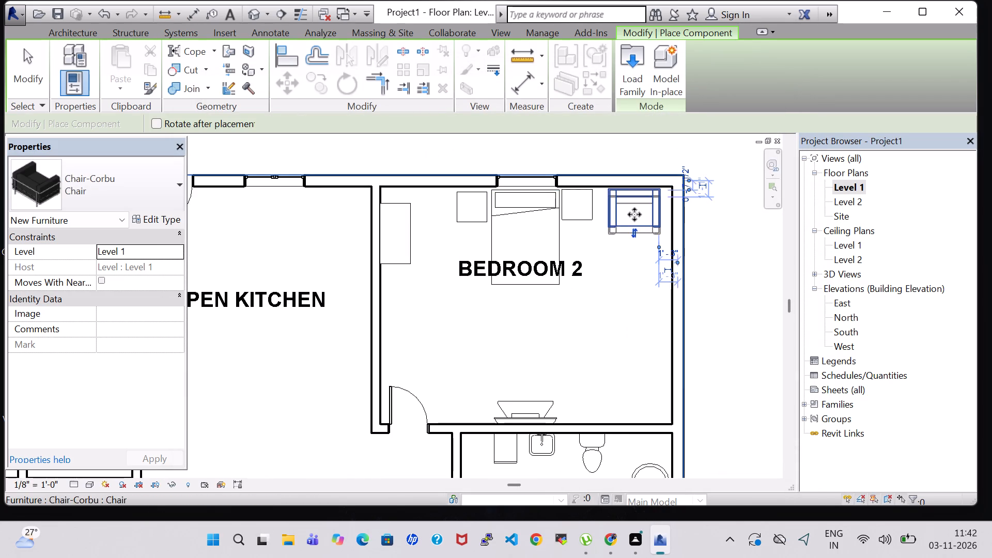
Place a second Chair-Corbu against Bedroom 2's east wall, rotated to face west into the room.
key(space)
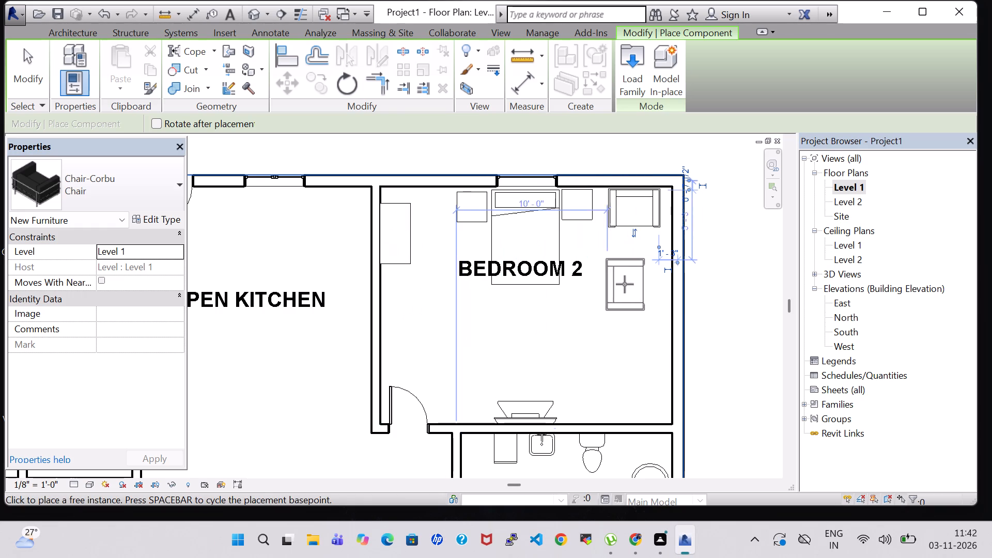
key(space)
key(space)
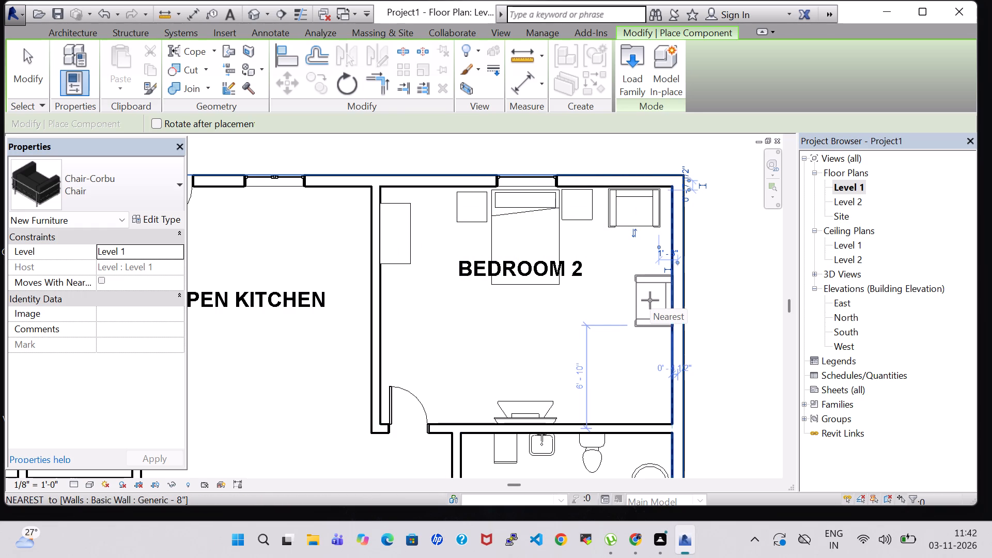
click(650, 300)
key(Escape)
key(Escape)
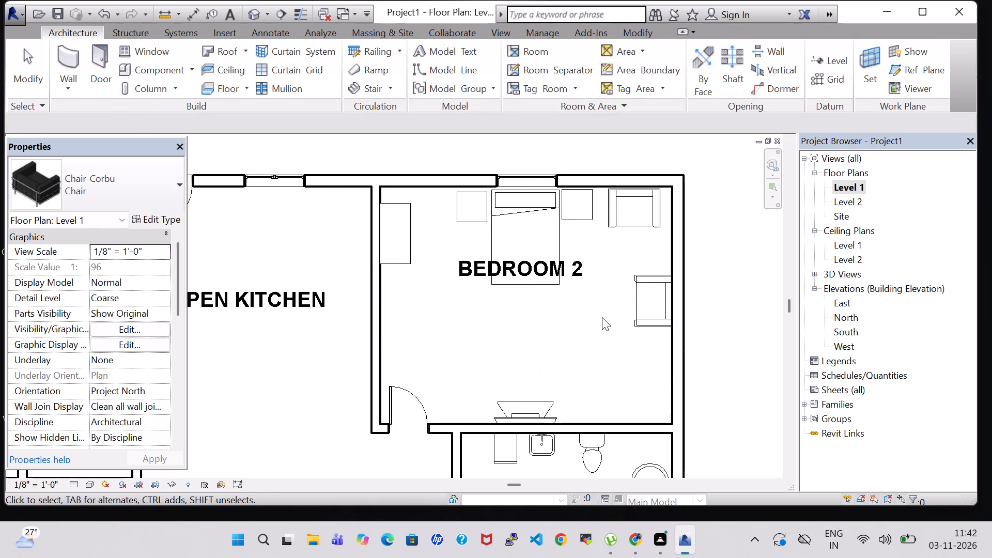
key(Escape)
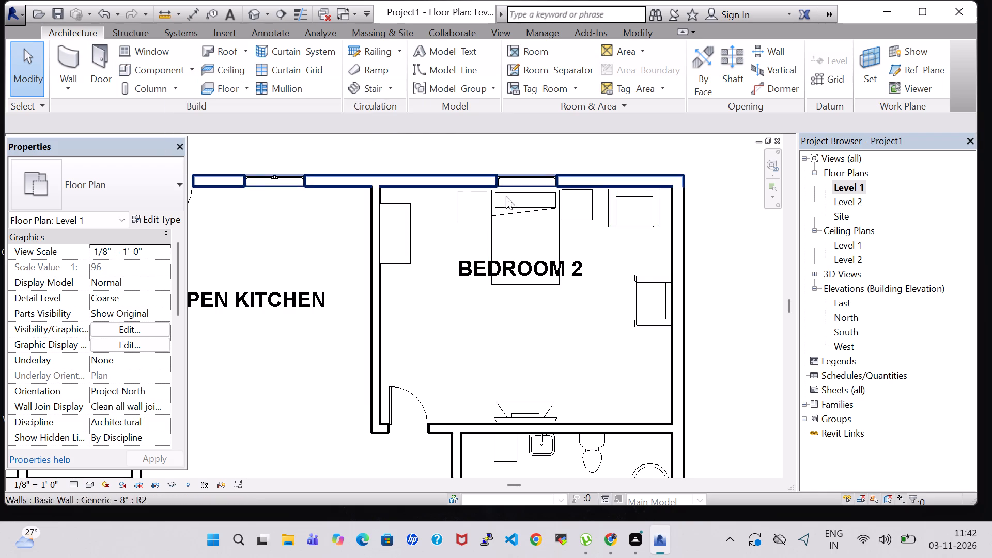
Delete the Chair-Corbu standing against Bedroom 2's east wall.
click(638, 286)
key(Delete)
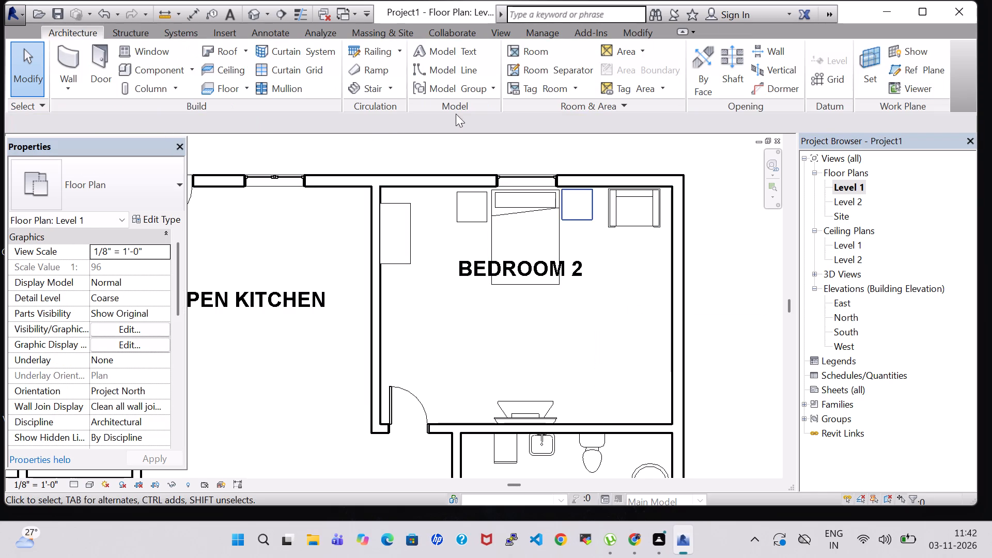
Load the Sofa-Corbu family from the US Imperial library's Furniture > Seating folder.
click(133, 65)
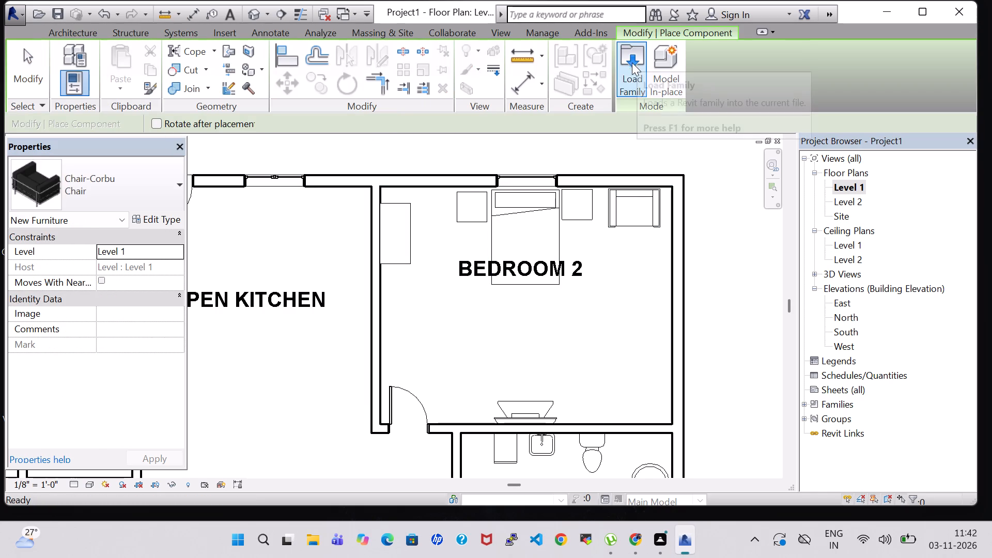
click(637, 78)
scroll(593, 240, down, 1)
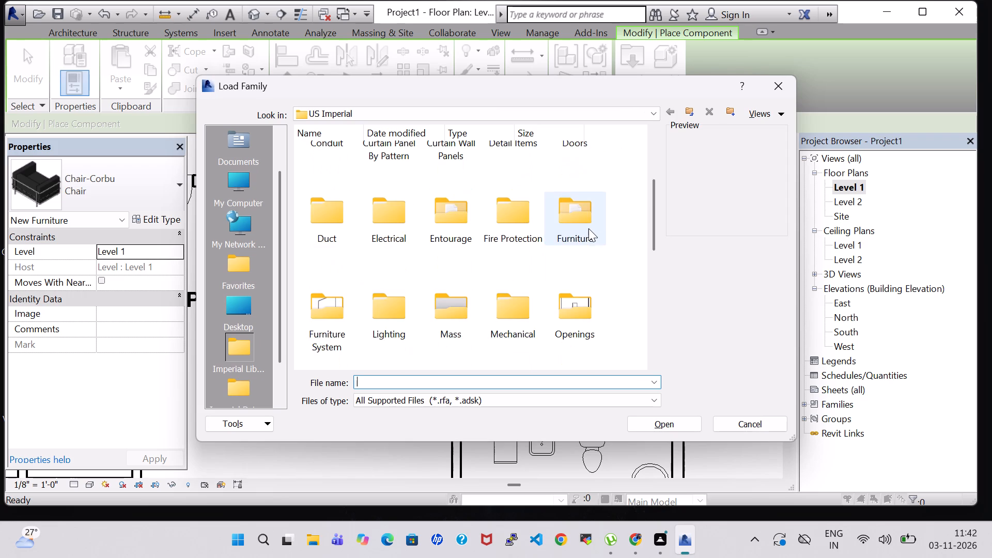
double_click(587, 225)
double_click(386, 174)
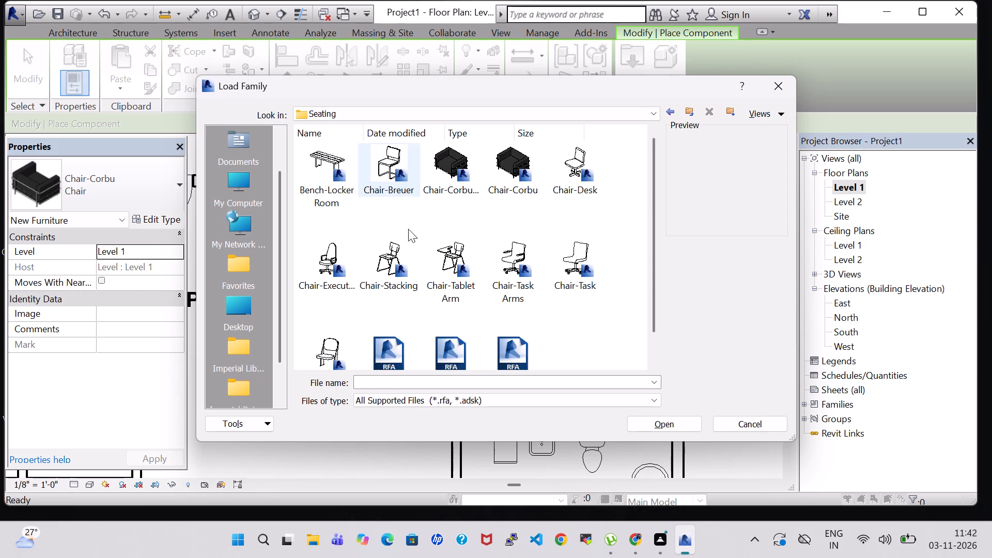
click(455, 357)
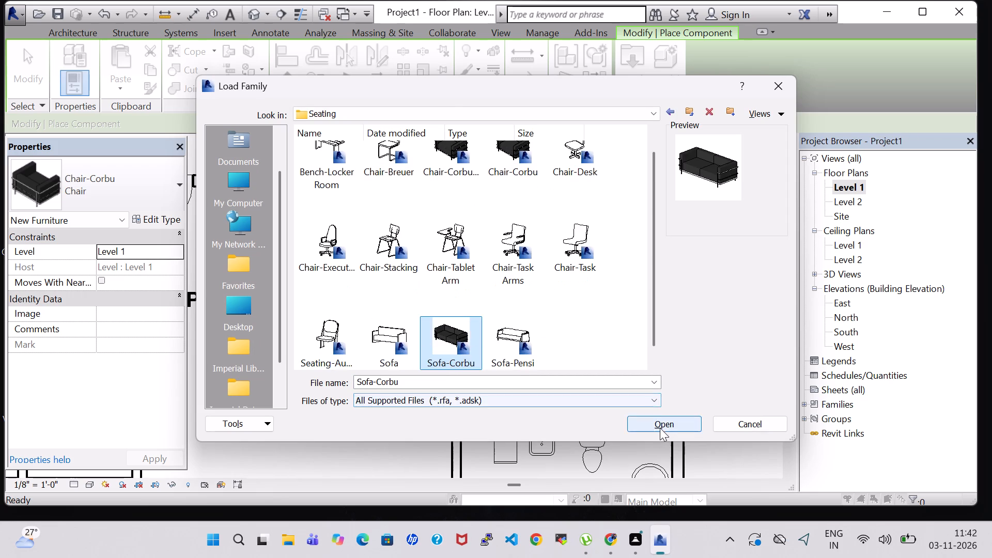
click(661, 425)
Place a Sofa-Corbu facing west against Bedroom 2's east wall, its north end aligned with the dresser's south edge.
key(space)
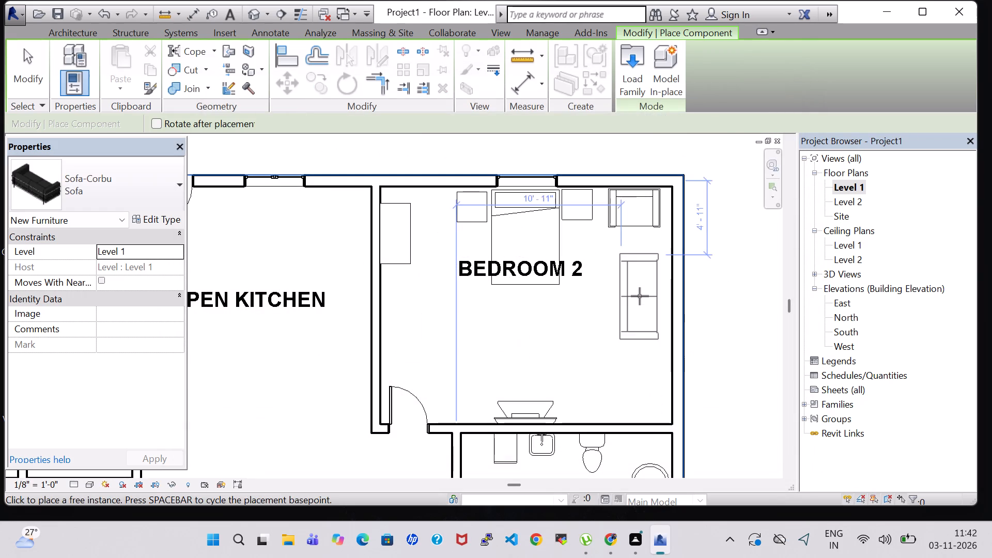
key(space)
key(space)
key(space)
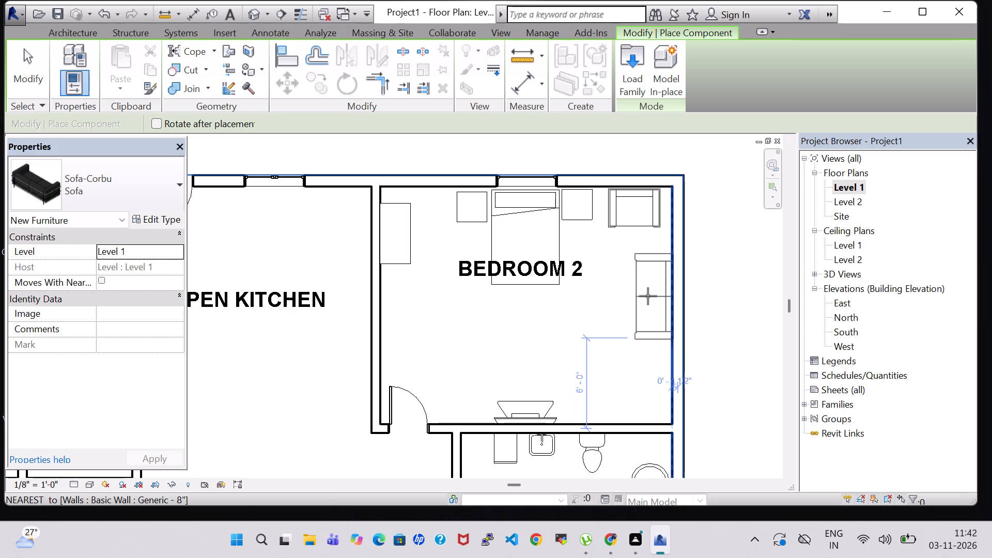
click(649, 303)
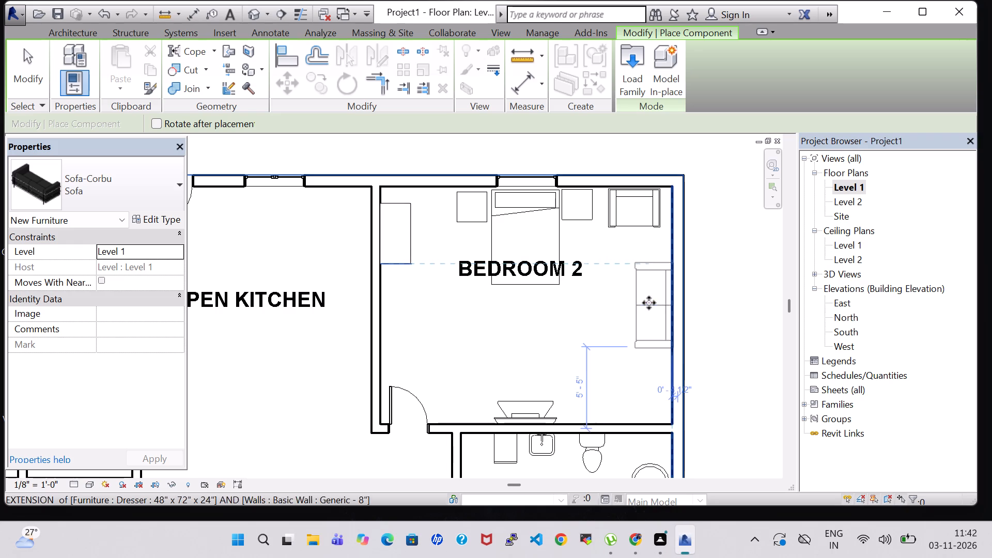
Load the Table-Round family from the US Imperial library's Furniture > Tables folder.
key(Escape)
key(Escape)
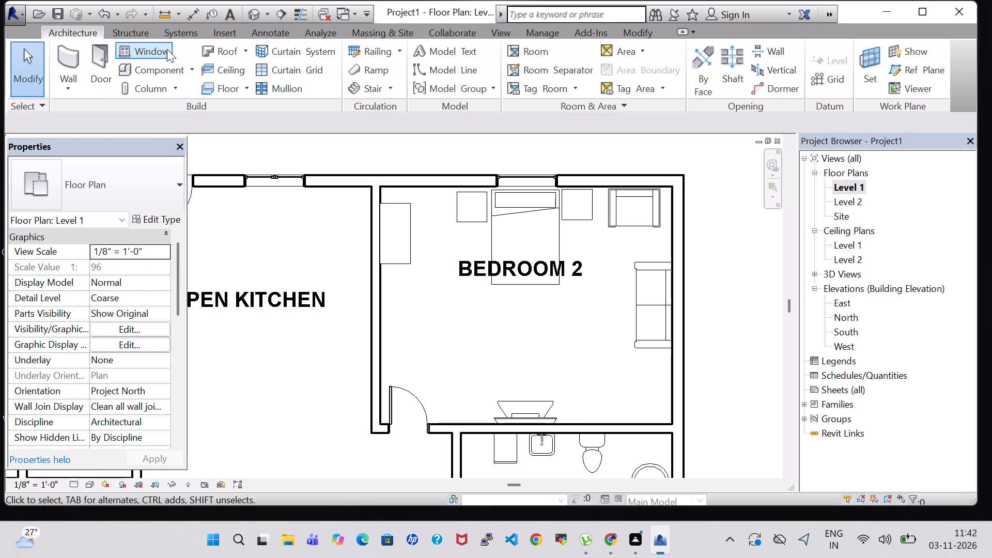
click(158, 60)
click(158, 66)
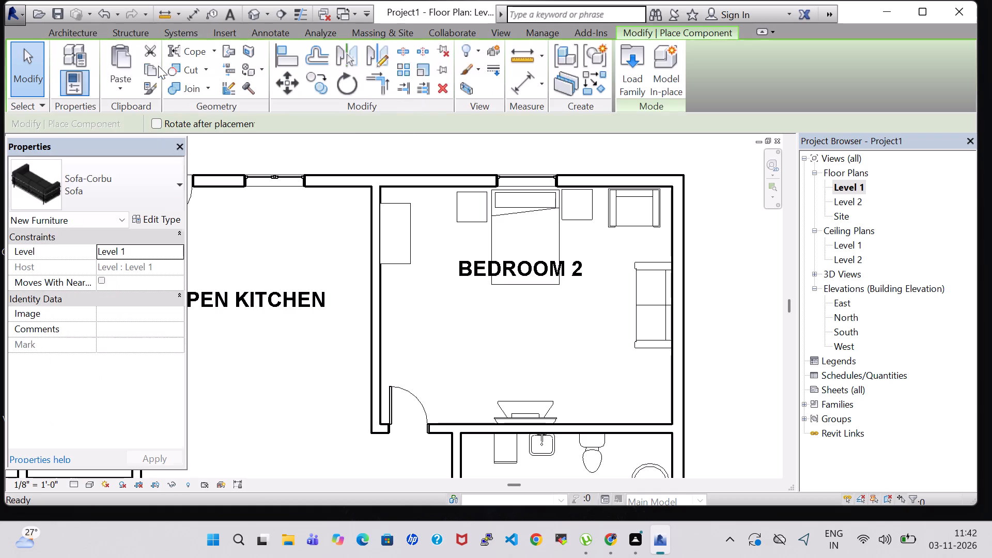
click(641, 68)
scroll(553, 271, down, 1)
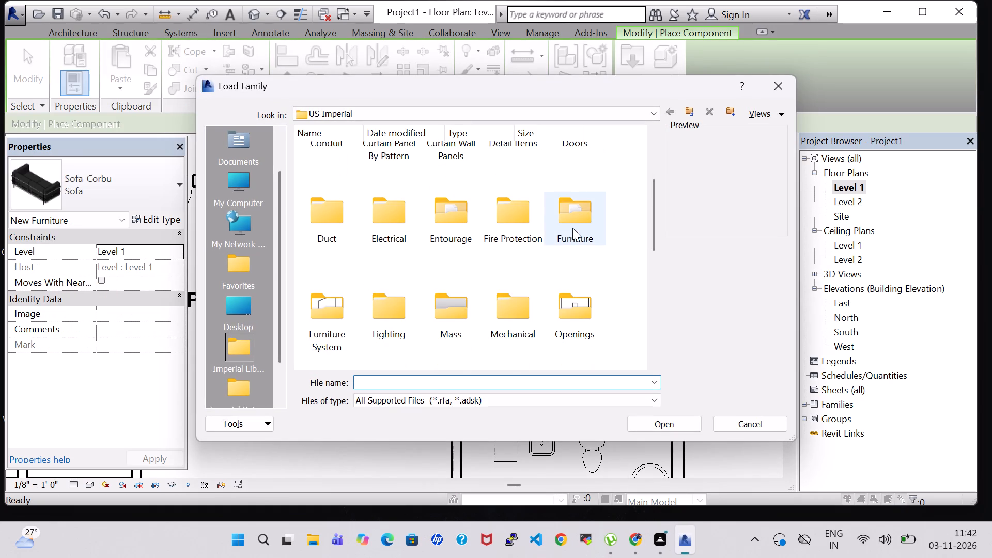
triple_click(575, 210)
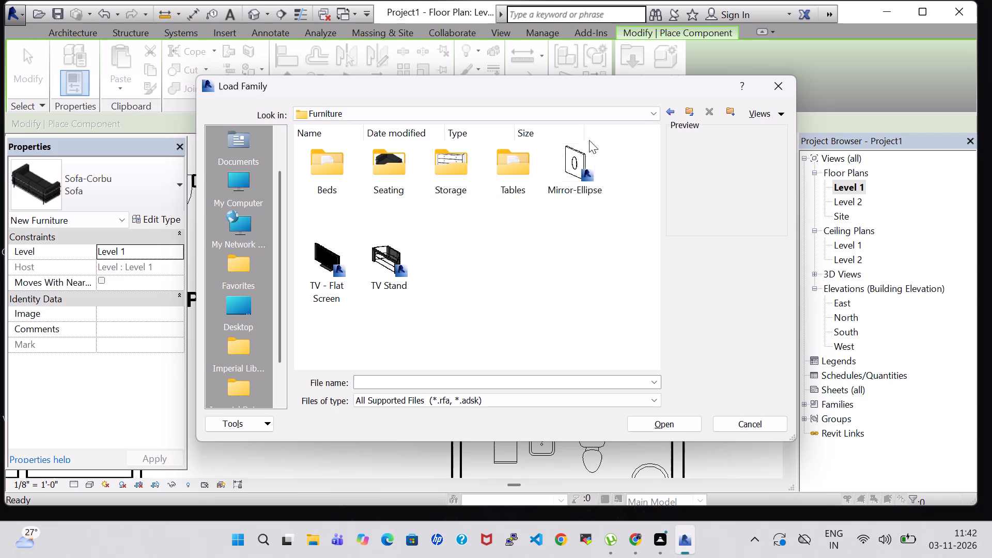
double_click(509, 165)
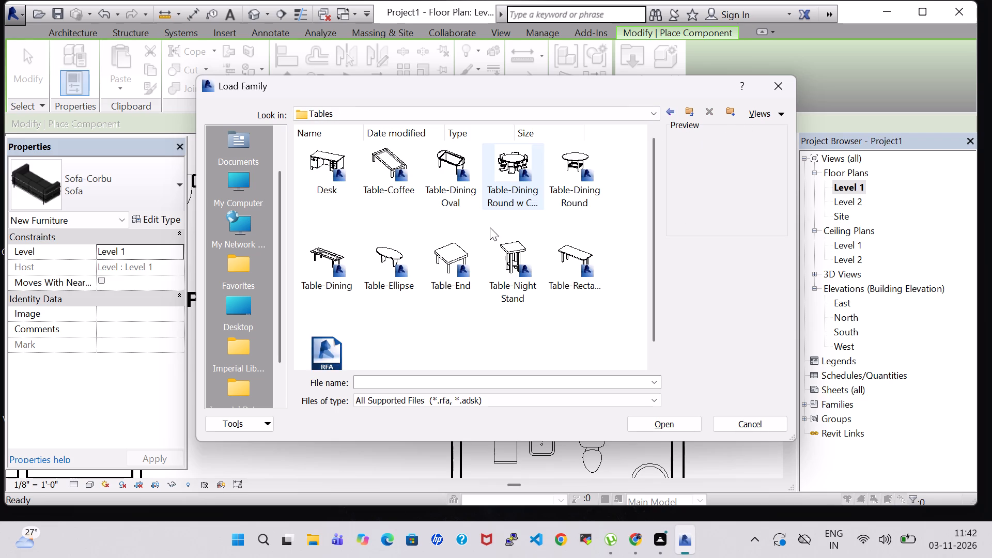
click(321, 338)
click(662, 422)
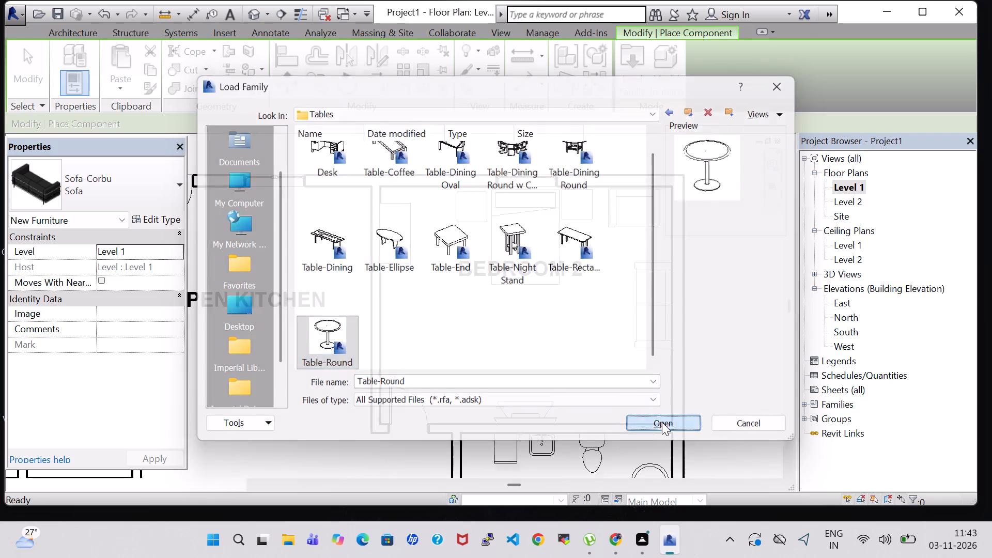
key(Escape)
key(Escape)
key(Escape)
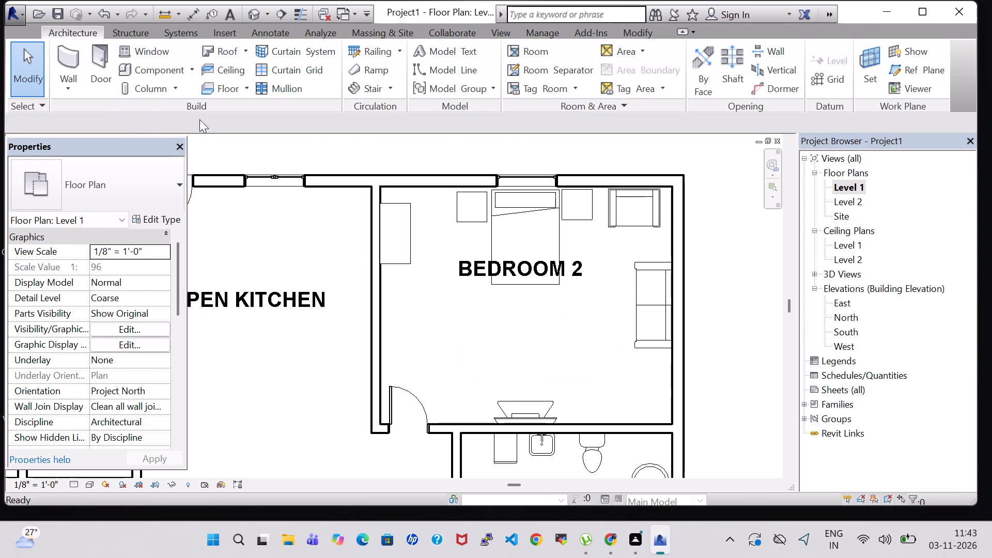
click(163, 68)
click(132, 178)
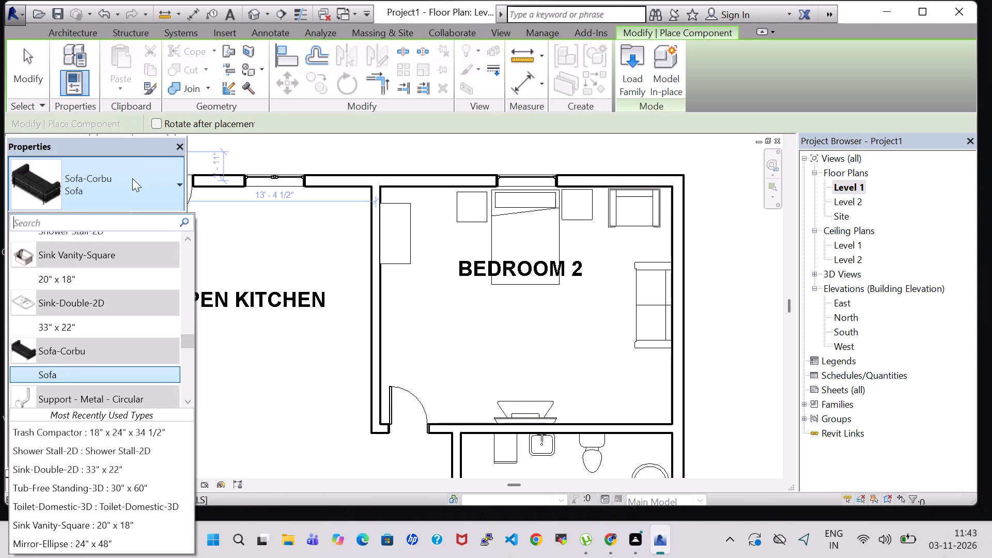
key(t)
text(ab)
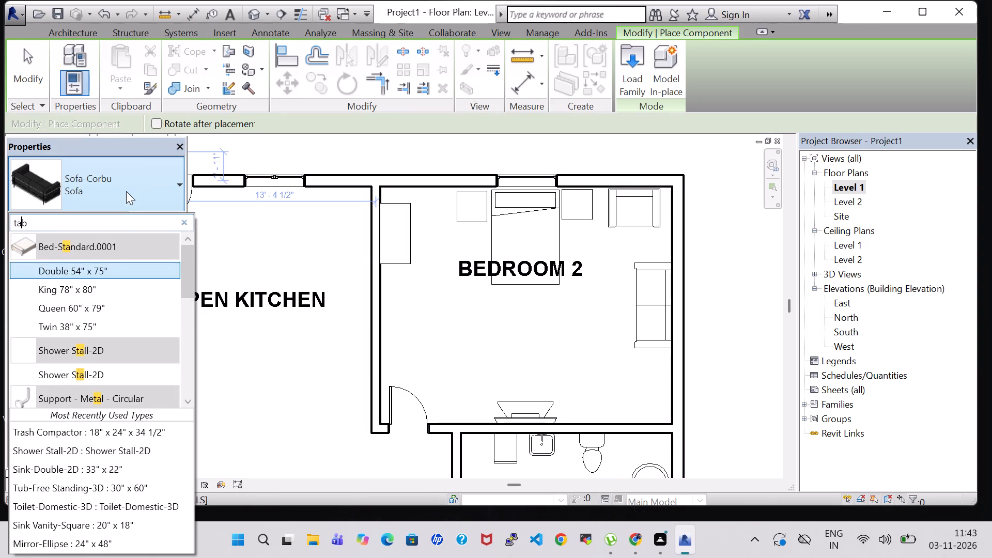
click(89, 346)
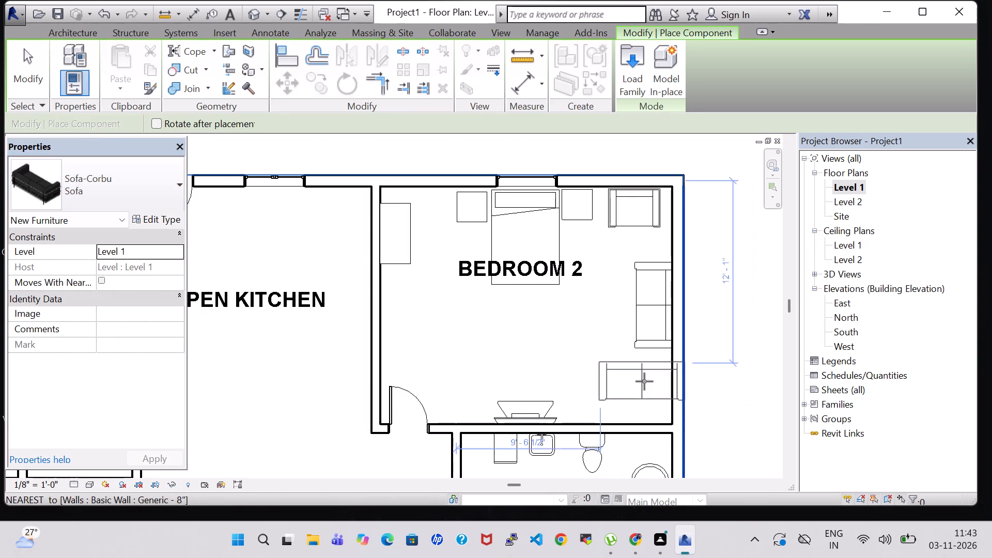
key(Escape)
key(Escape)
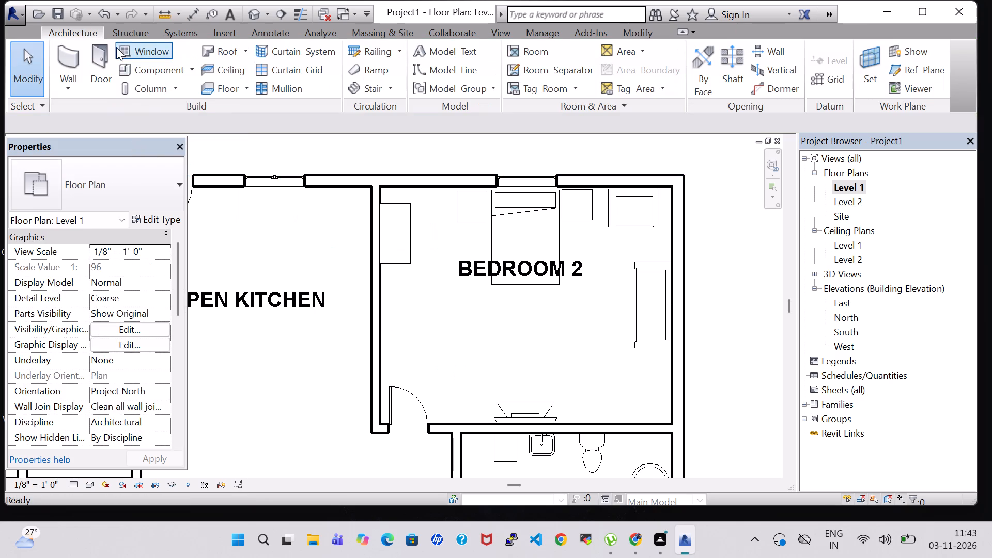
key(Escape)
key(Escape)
Place a 36" Diameter Table-Round in Bedroom 2's southeast corner, south of the sofa.
double_click(133, 70)
click(132, 165)
text(tab)
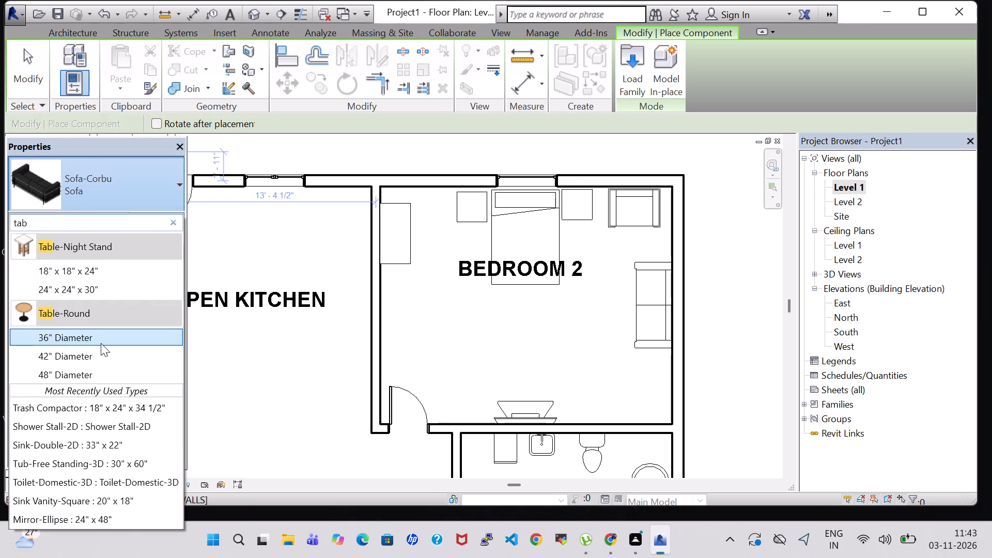
click(101, 343)
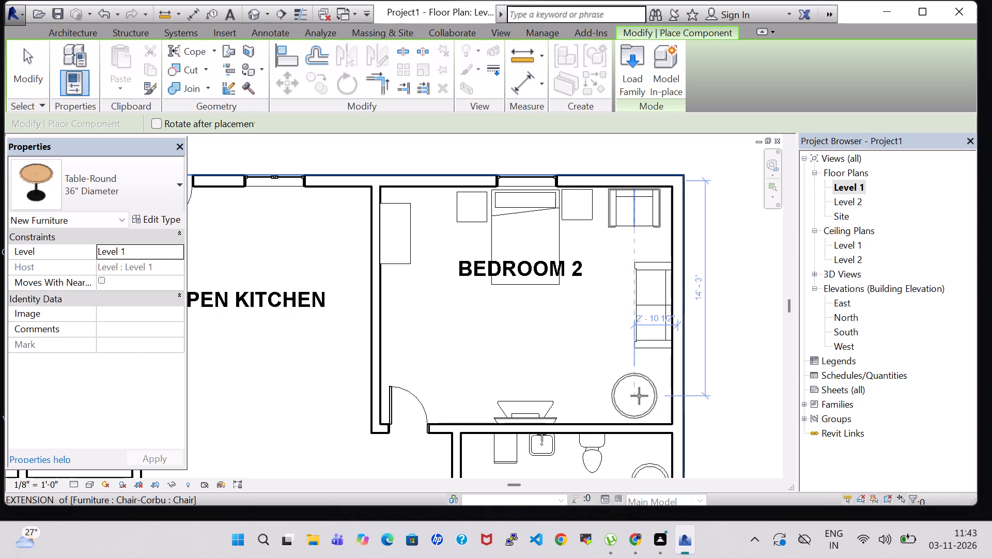
click(639, 396)
key(Escape)
key(Escape)
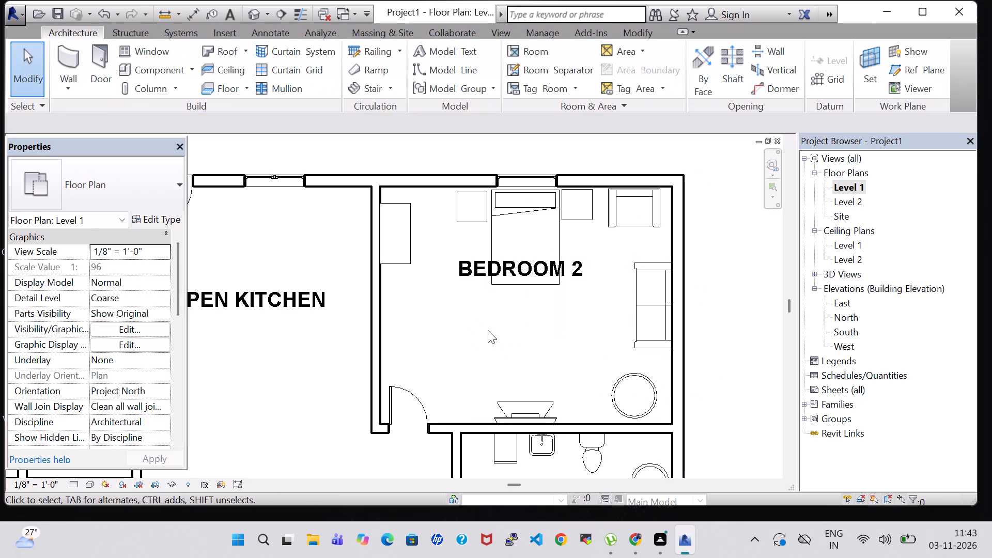
Load the Mirror-Ellipse family from the US Imperial library's Furniture folder.
click(153, 68)
click(625, 60)
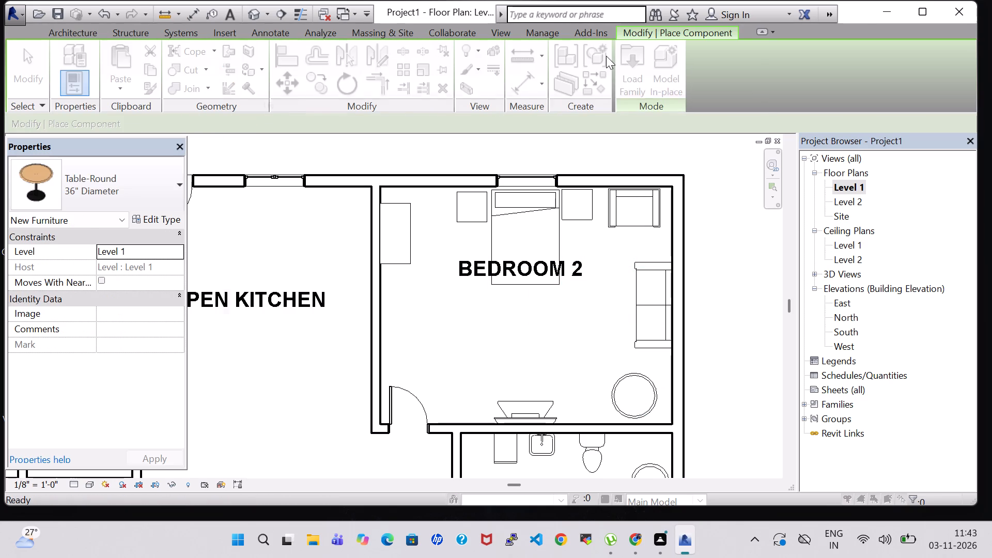
scroll(579, 228, down, 1)
double_click(578, 212)
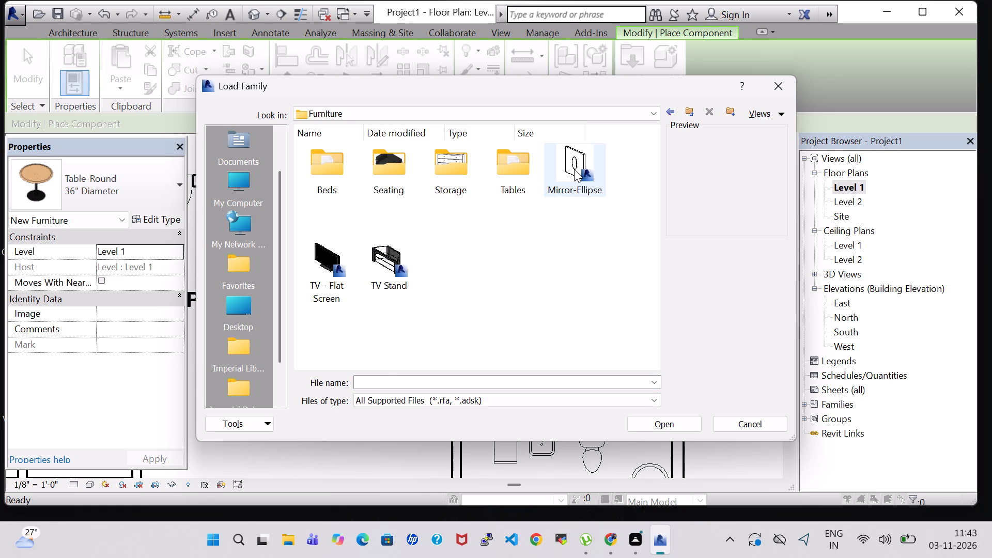
click(574, 169)
click(673, 423)
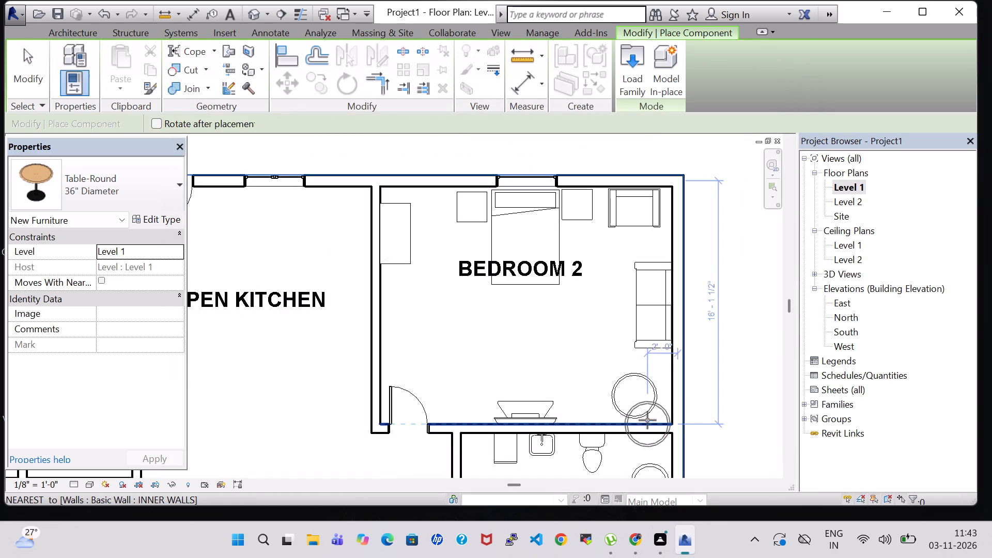
key(Escape)
key(Escape)
Place a 24" x 48" Mirror-Ellipse on Bedroom 2's south wall, centred behind the round table.
click(134, 66)
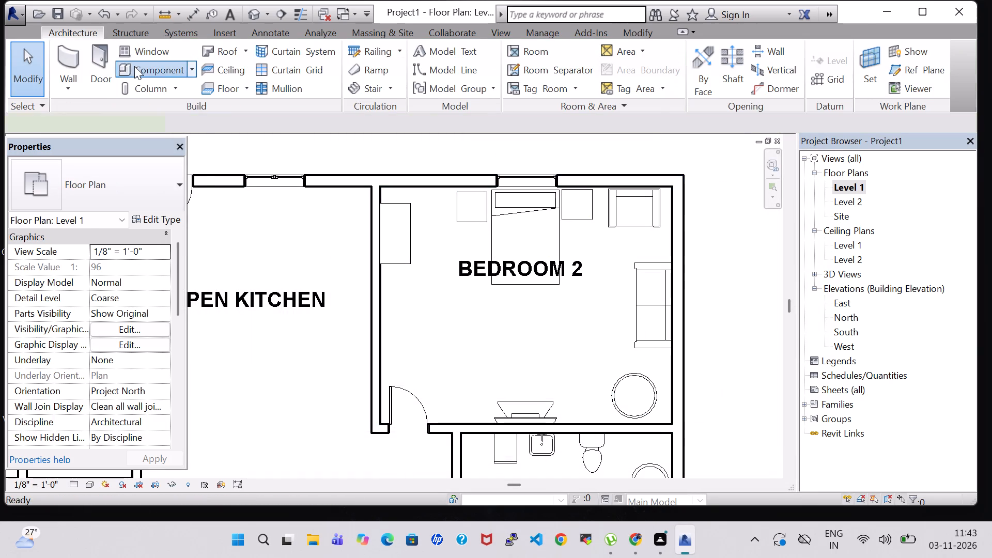
click(126, 182)
text(mi)
click(72, 313)
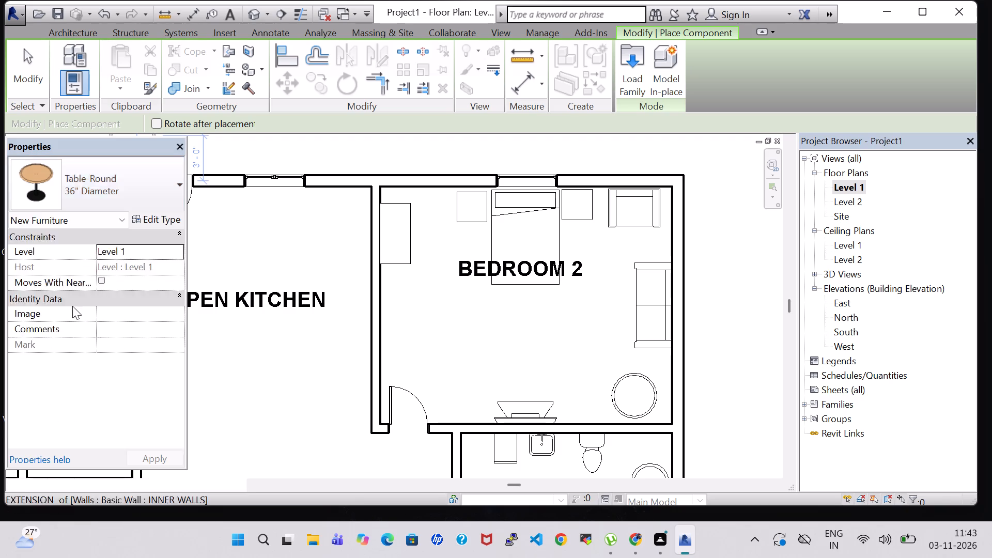
scroll(601, 409, up, 5)
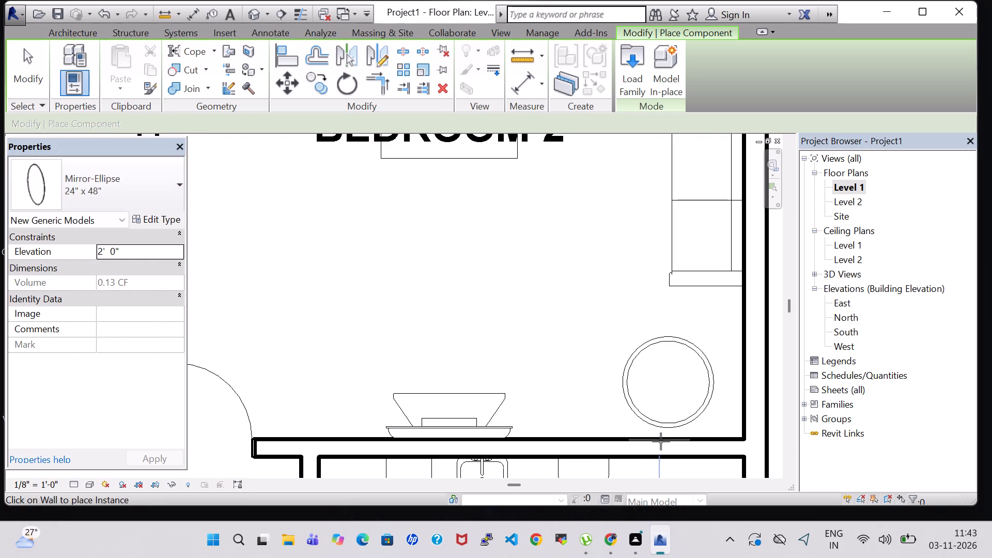
click(671, 439)
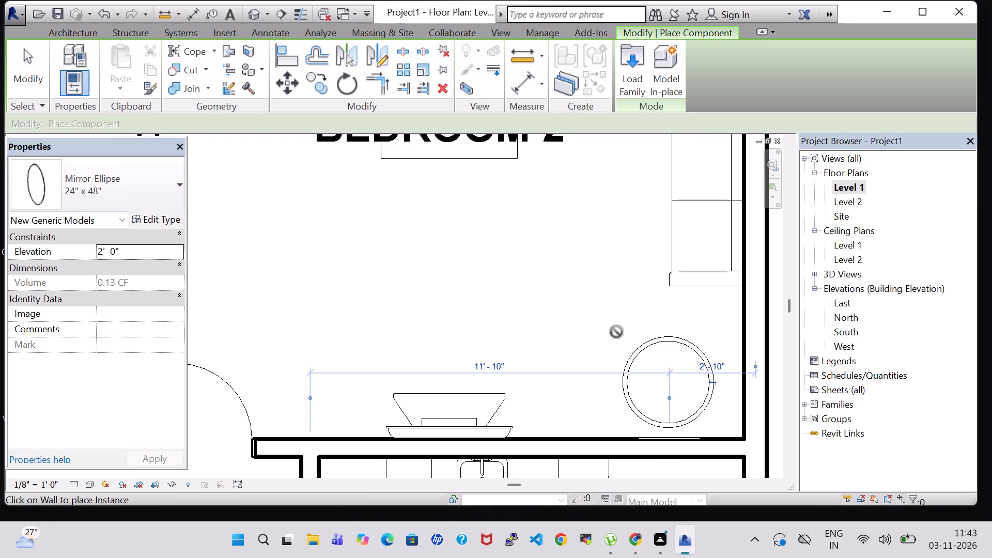
key(Escape)
key(Escape)
Nudge Bedroom 2's round table about 3 inches south toward the mirror wall.
click(690, 343)
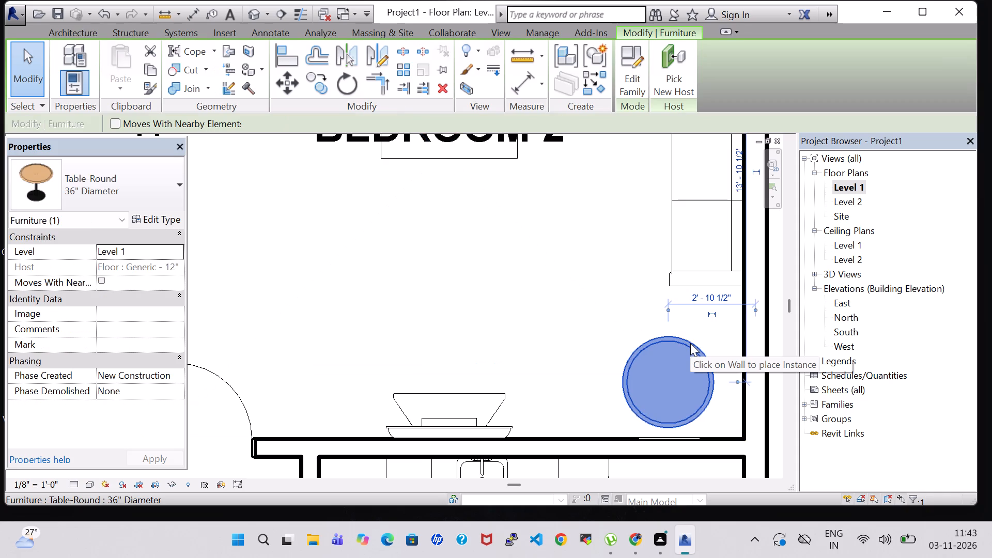
key(Down)
key(Down)
key(Down)
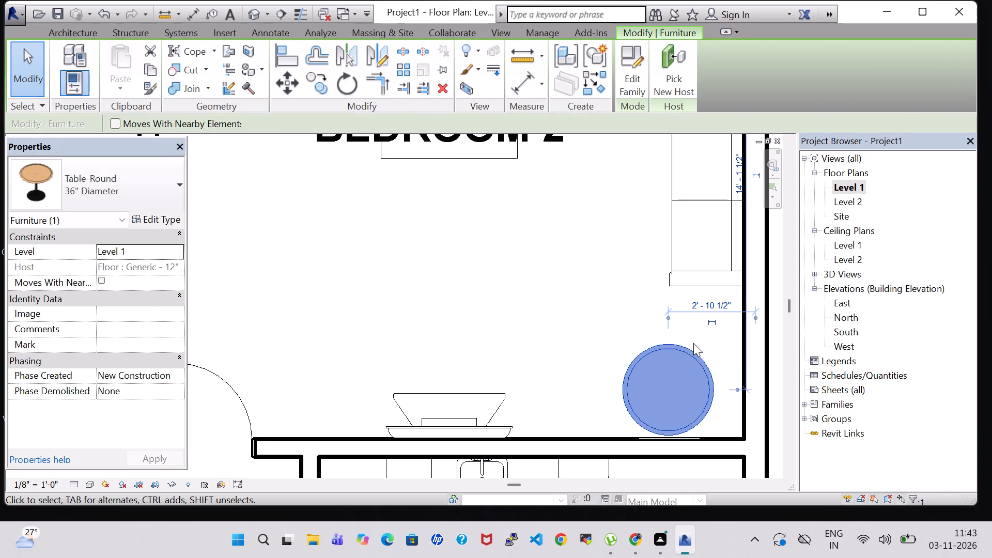
click(301, 231)
Examine the furnished rooms in the default 3D view, checking the mirror and round table in Bedroom 2.
click(261, 11)
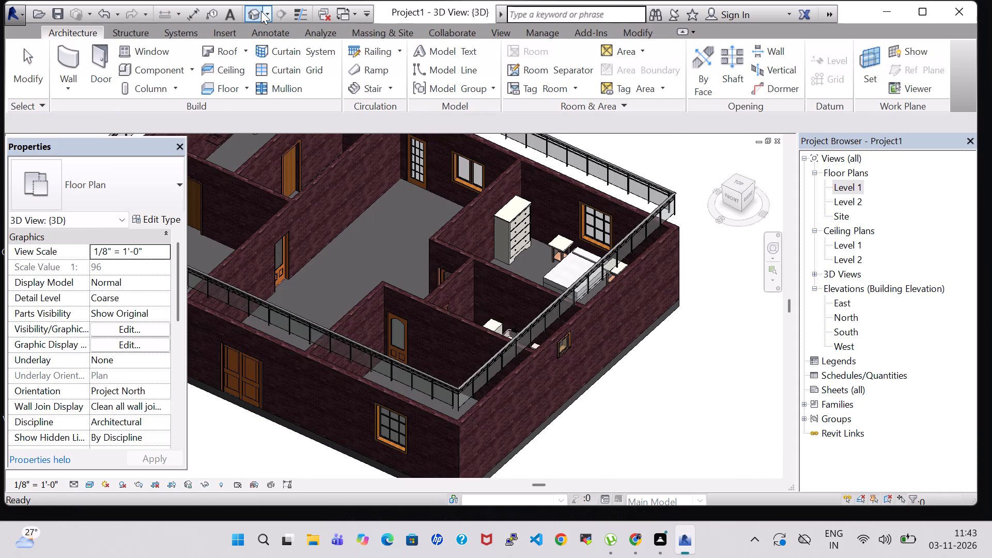
shift+middle_drag(696, 277, 595, 344)
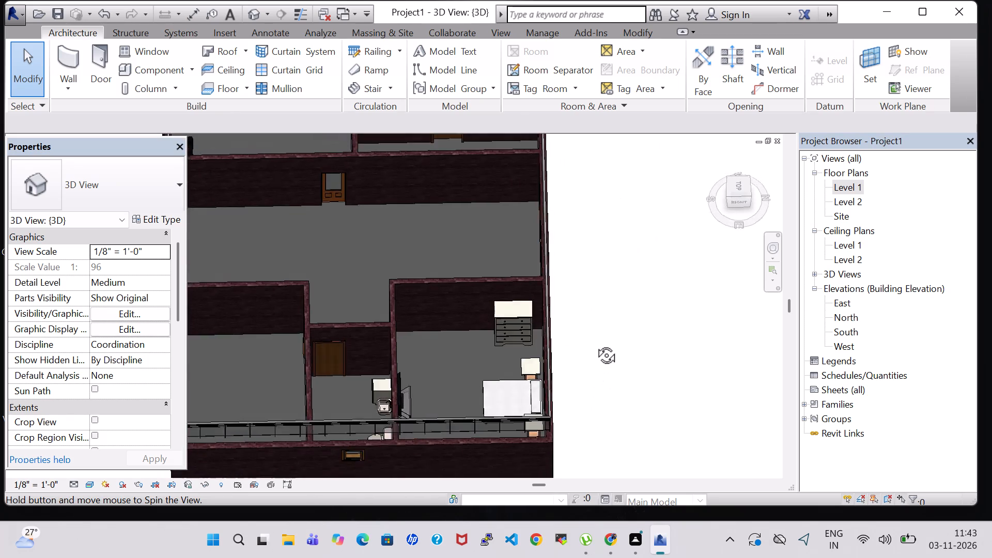
shift+middle_drag(595, 344, 597, 384)
shift+middle_click(597, 384)
middle_drag(599, 238, 597, 405)
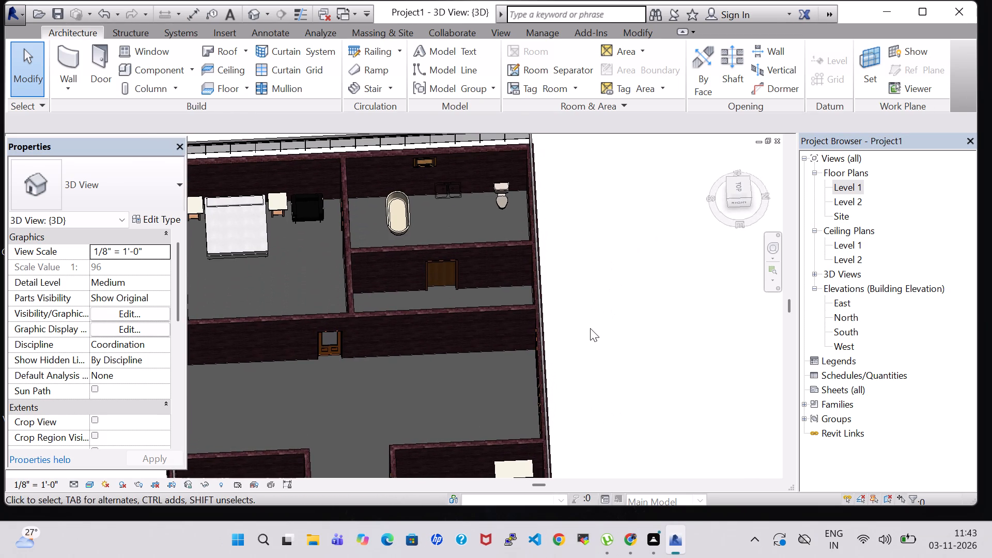
shift+middle_drag(594, 326, 424, 276)
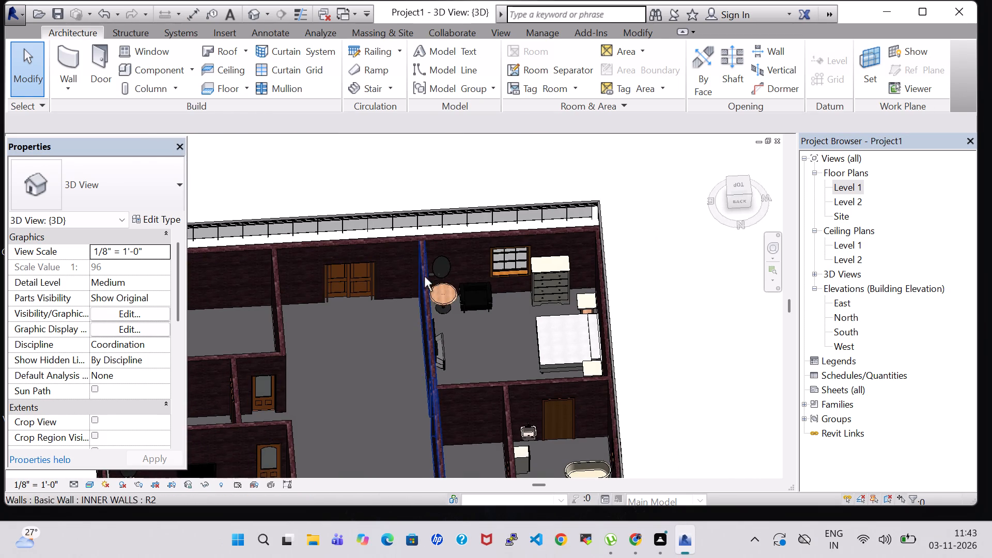
shift+middle_drag(464, 345, 730, 367)
middle_drag(681, 364, 770, 348)
middle_drag(636, 257, 718, 399)
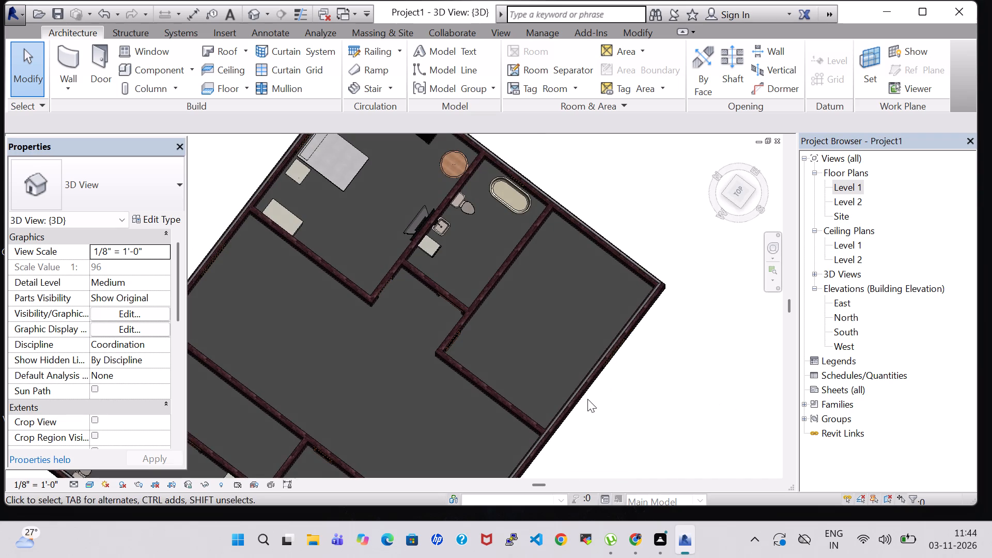
shift+middle_drag(587, 399, 684, 285)
shift+middle_drag(407, 398, 414, 385)
shift+middle_drag(416, 383, 426, 361)
middle_drag(324, 405, 378, 400)
middle_drag(324, 398, 529, 364)
shift+middle_drag(364, 371, 431, 345)
scroll(401, 380, up, 5)
middle_click(387, 344)
middle_drag(387, 344, 439, 222)
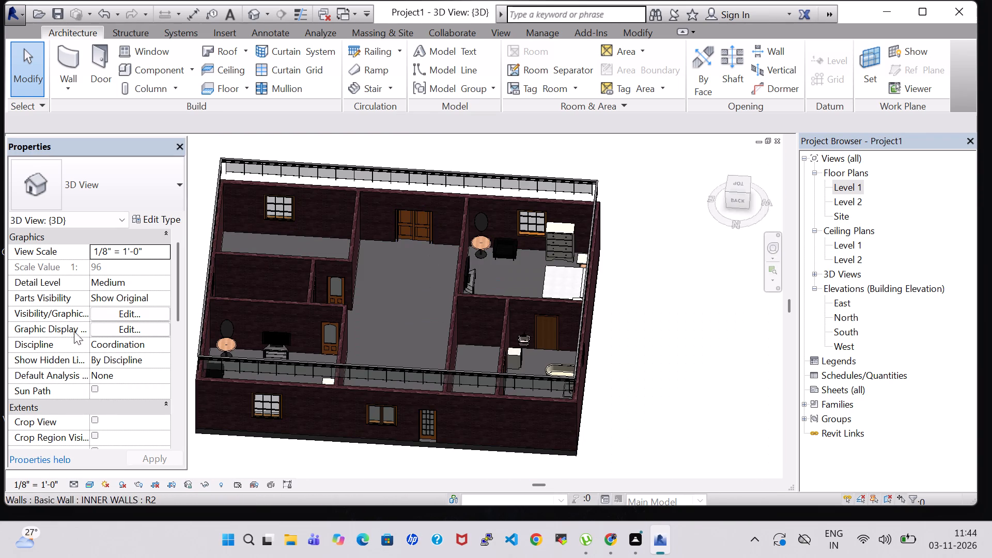
Raise Bedroom 2's elliptical mirror above the round table to an elevation of 3' 2".
scroll(134, 330, up, 10)
click(292, 302)
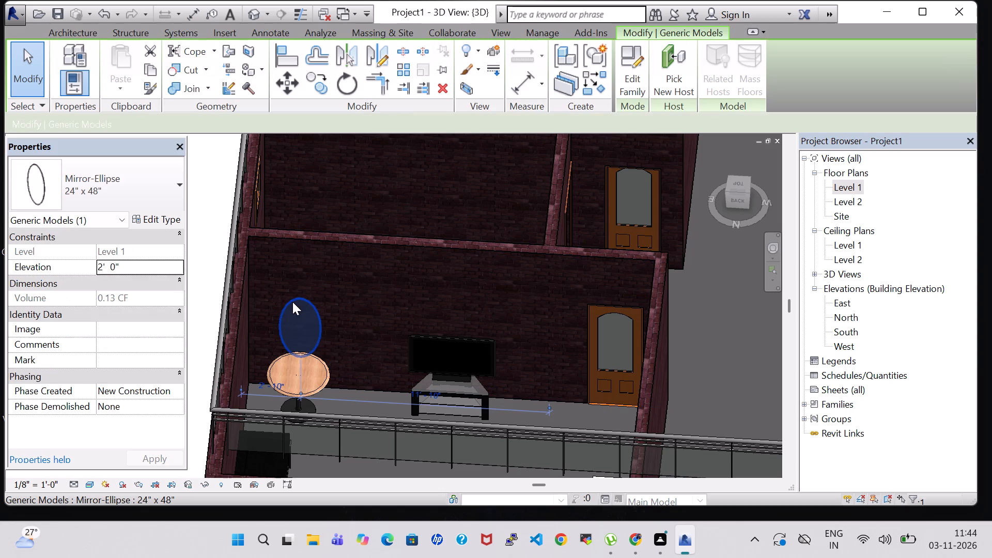
key(Up)
key(Up)
key(Up)
key(Up)
key(Up)
key(Up)
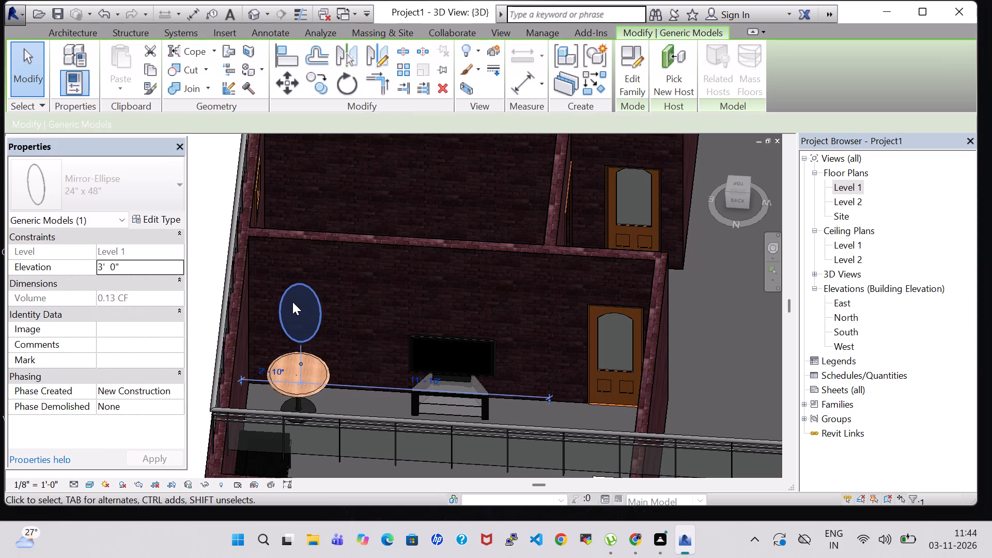
key(Left)
key(Up)
key(Right)
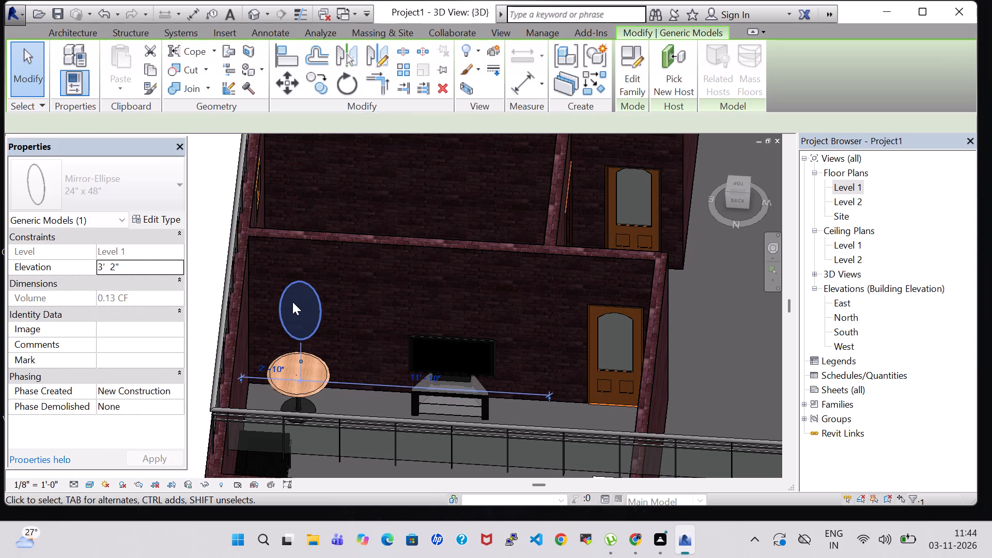
click(716, 343)
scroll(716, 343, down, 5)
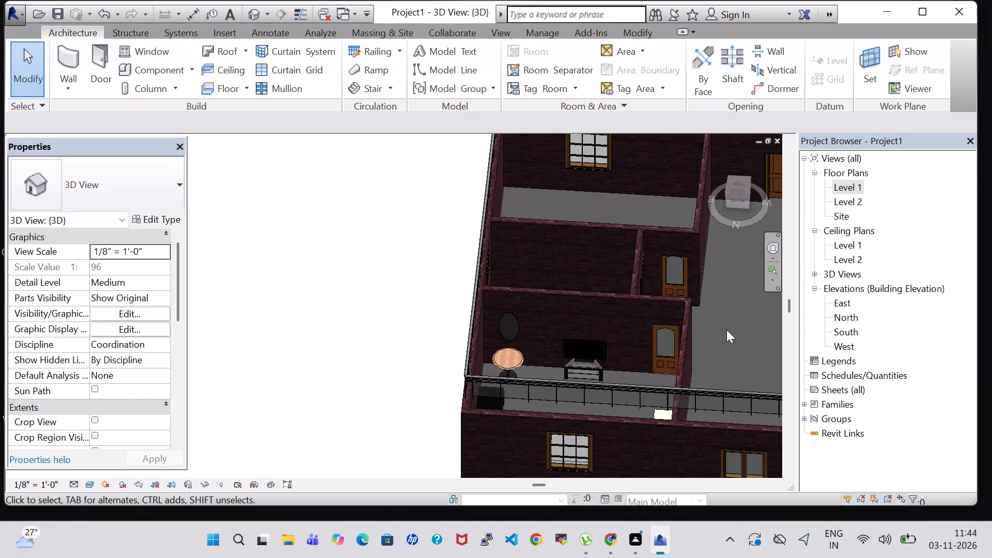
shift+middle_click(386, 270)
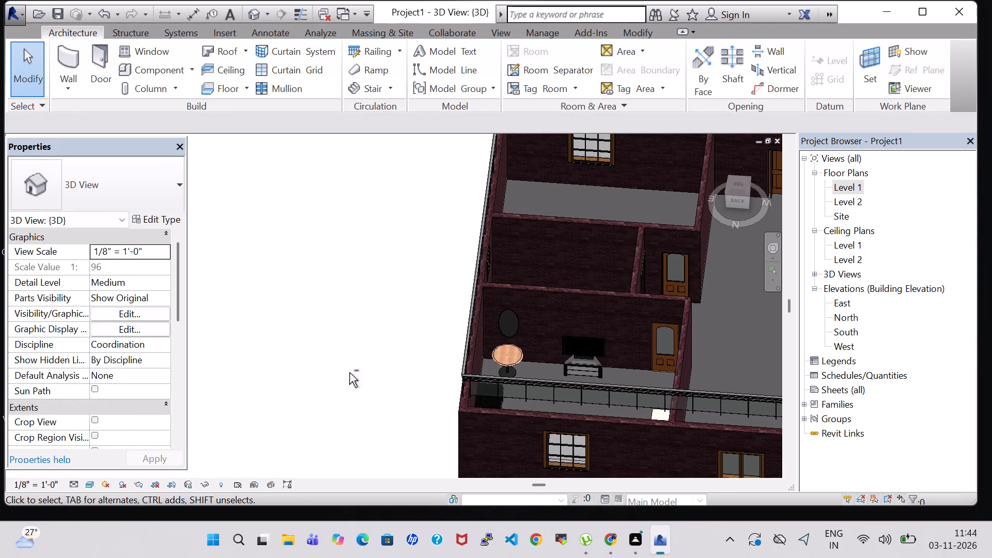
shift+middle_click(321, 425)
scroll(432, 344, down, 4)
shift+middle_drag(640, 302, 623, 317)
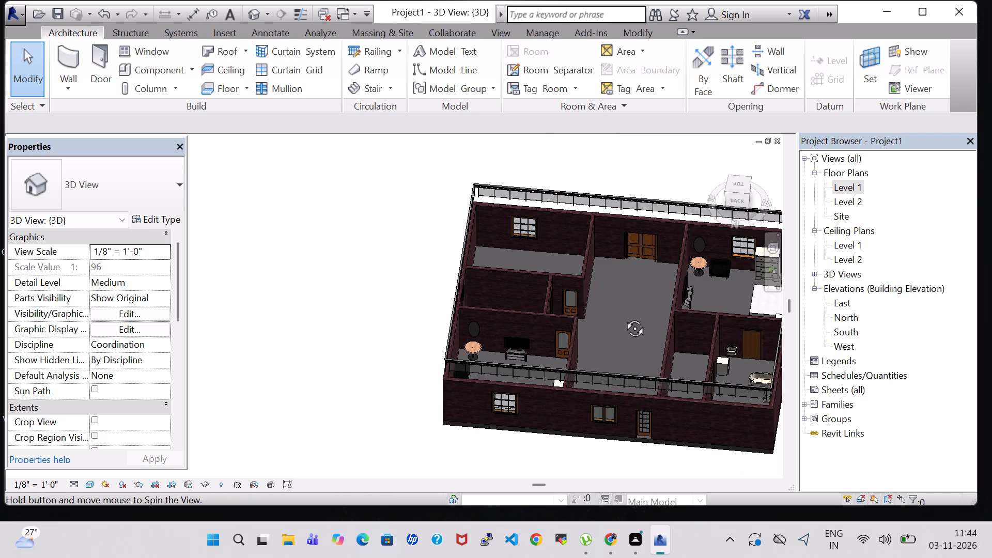
Orbit the 3D view to look down into the furnished rooms and examine the whole layout from above.
shift+middle_drag(623, 317, 585, 347)
shift+middle_drag(580, 350, 491, 380)
middle_drag(611, 315, 476, 316)
shift+middle_drag(680, 299, 622, 323)
shift+middle_drag(625, 324, 665, 334)
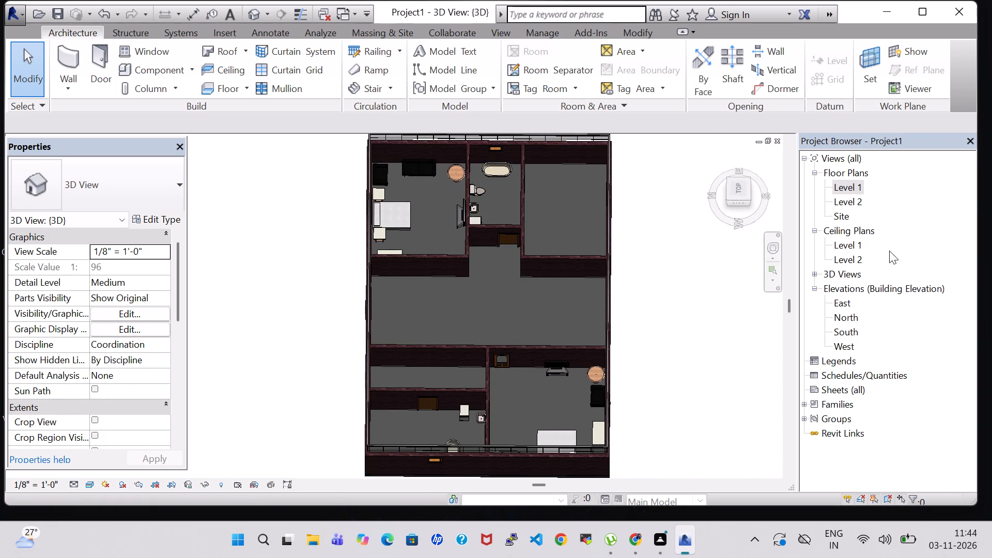
Open the Level 1 floor plan and review the full room layout for rooms still lacking furniture.
double_click(837, 181)
scroll(660, 226, down, 4)
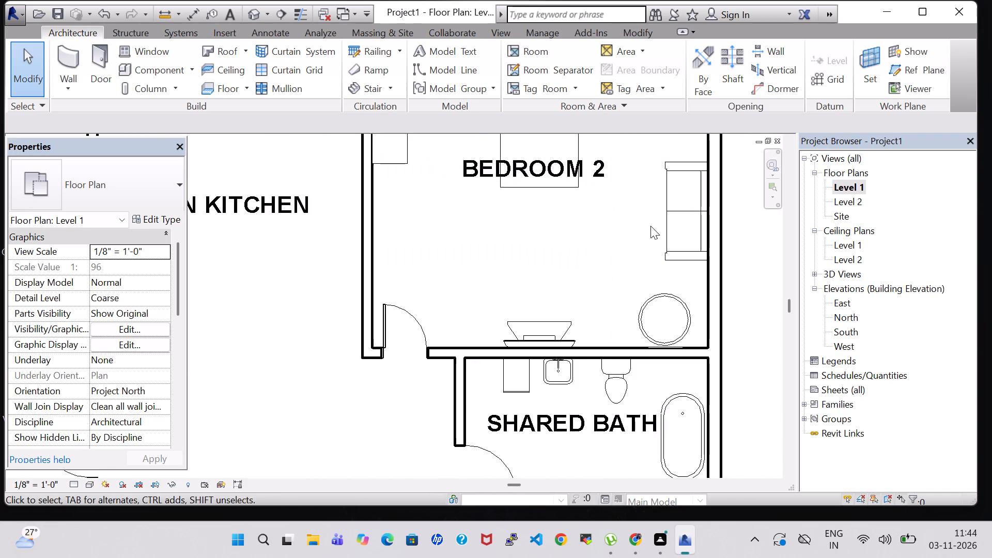
scroll(650, 226, down, 3)
middle_drag(563, 228, 607, 283)
scroll(607, 283, down, 3)
middle_click(607, 283)
middle_drag(607, 283, 583, 238)
scroll(303, 228, up, 9)
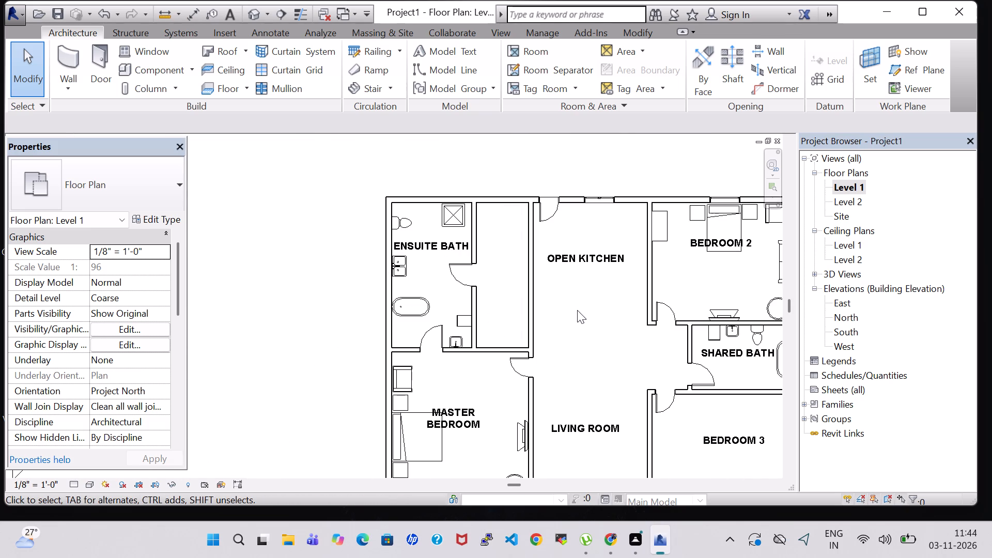
middle_click(578, 316)
middle_drag(578, 316, 539, 306)
scroll(539, 306, down, 1)
scroll(342, 260, up, 9)
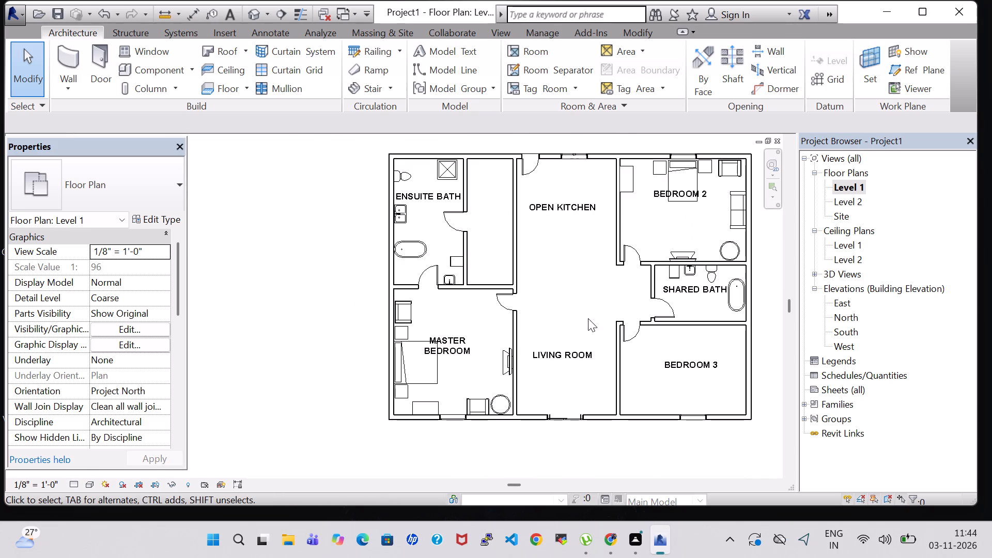
middle_drag(575, 291, 521, 298)
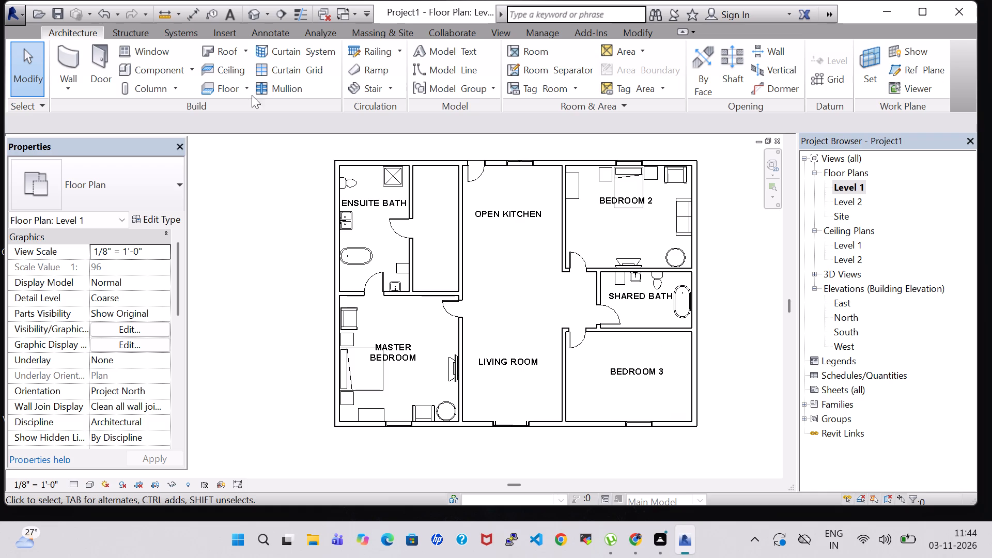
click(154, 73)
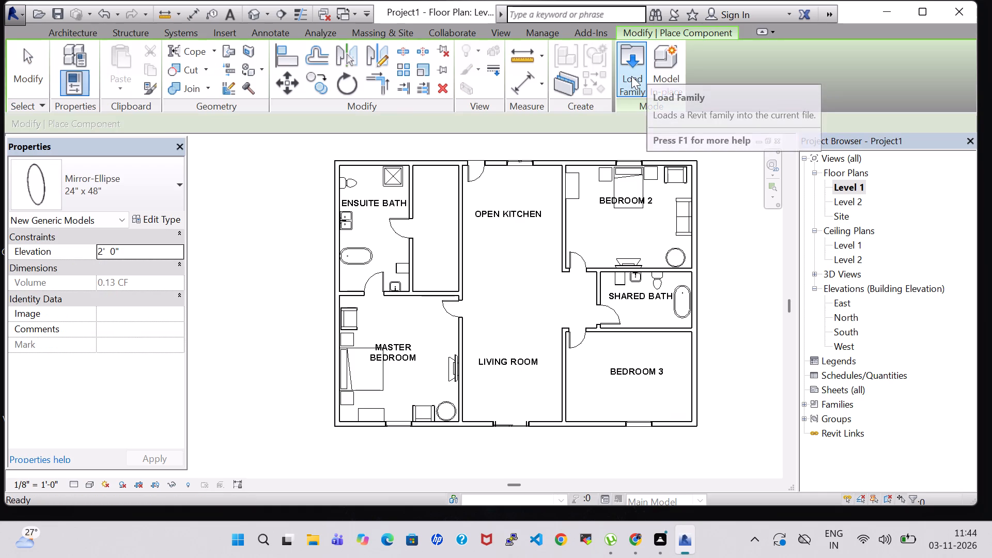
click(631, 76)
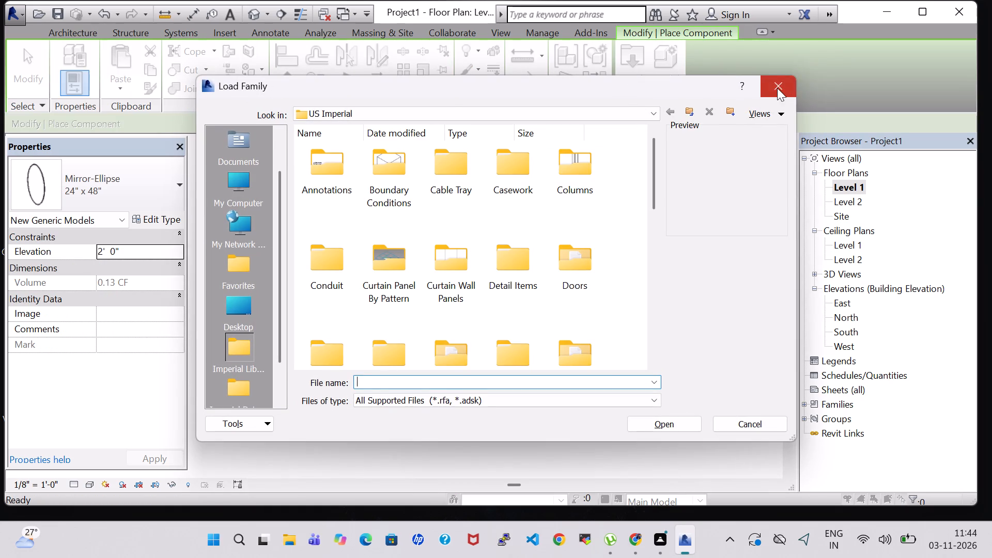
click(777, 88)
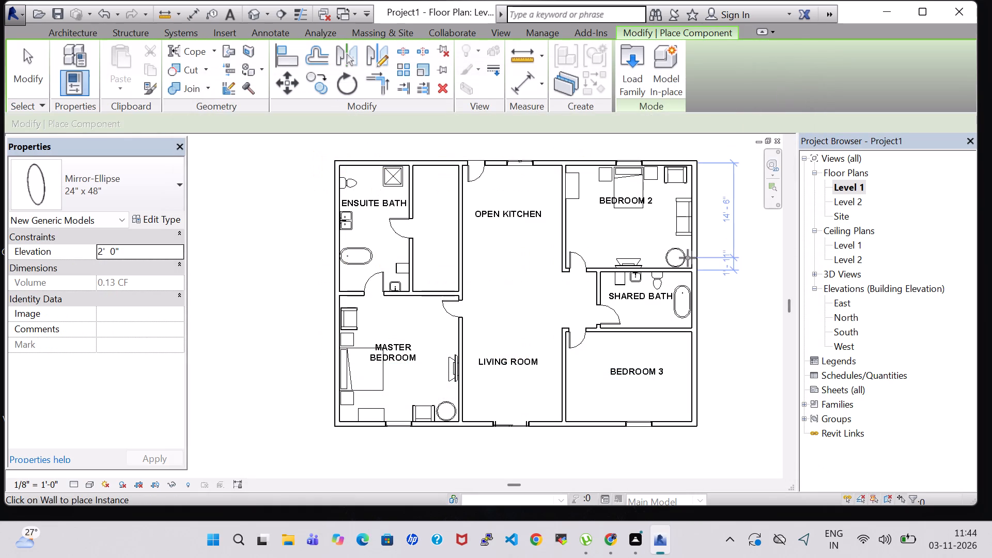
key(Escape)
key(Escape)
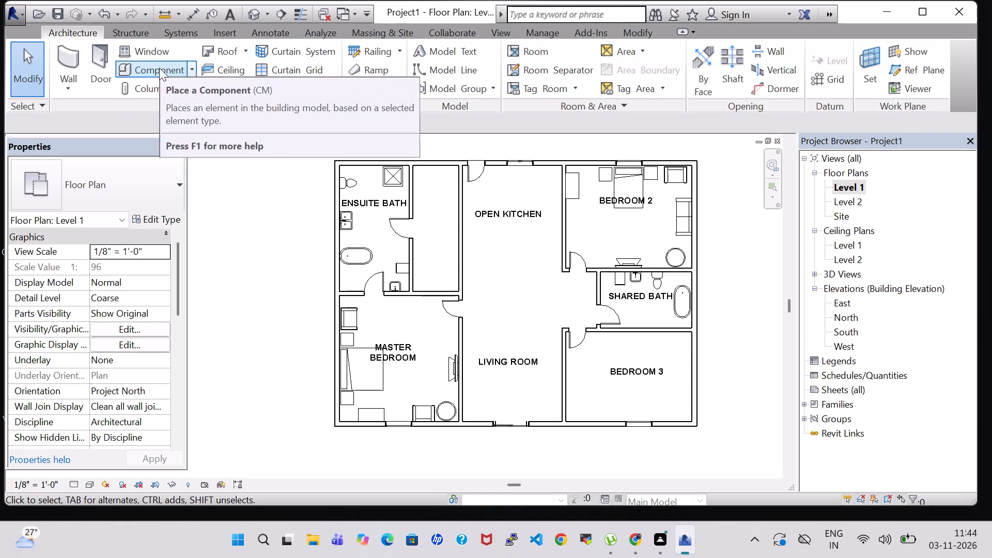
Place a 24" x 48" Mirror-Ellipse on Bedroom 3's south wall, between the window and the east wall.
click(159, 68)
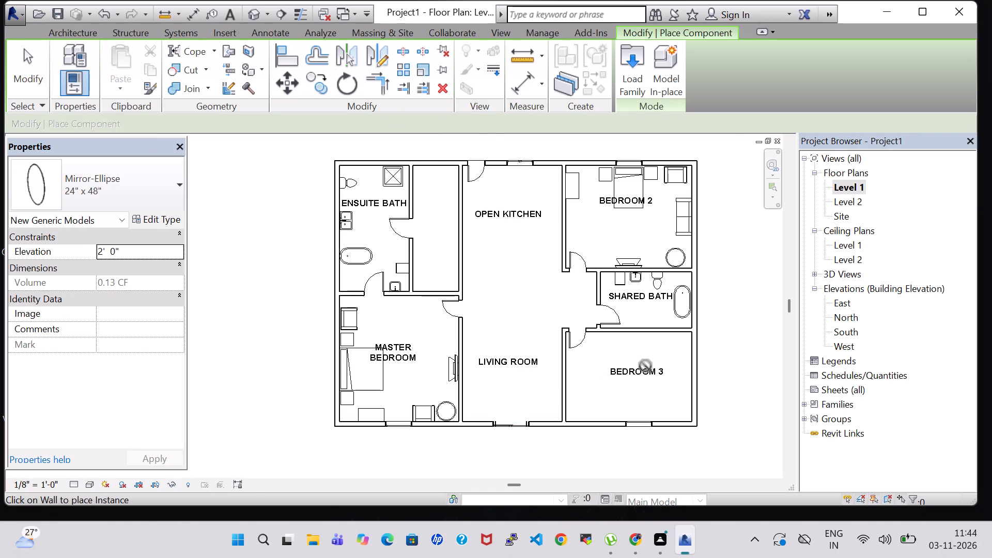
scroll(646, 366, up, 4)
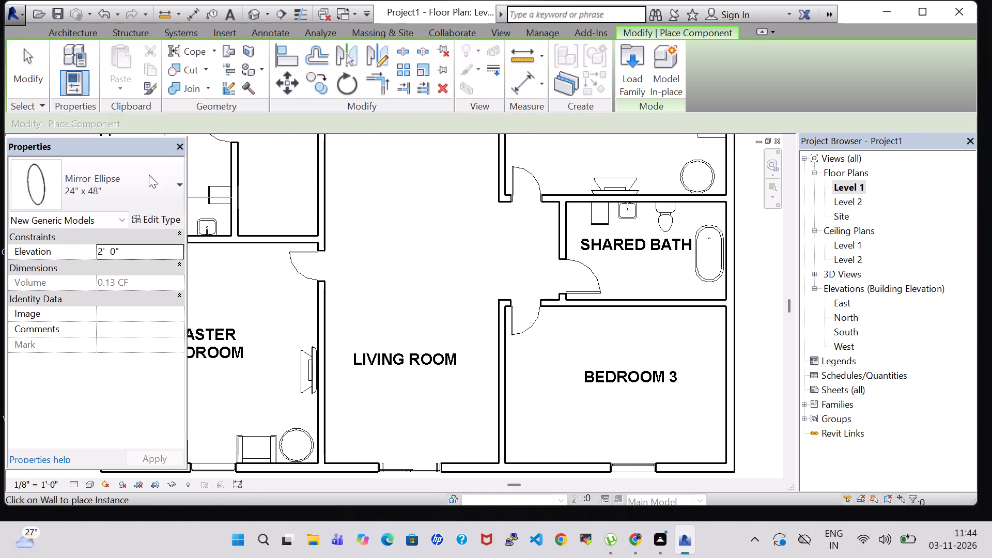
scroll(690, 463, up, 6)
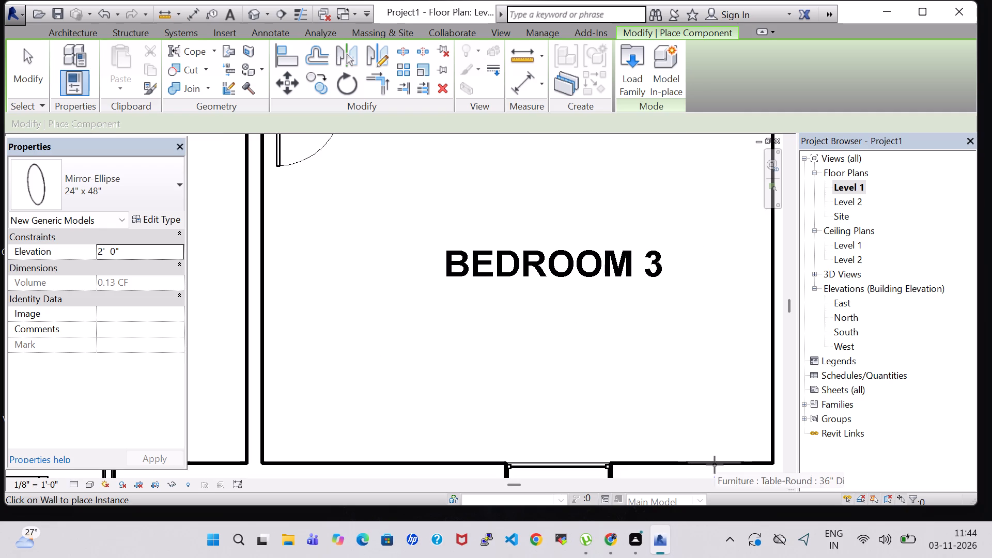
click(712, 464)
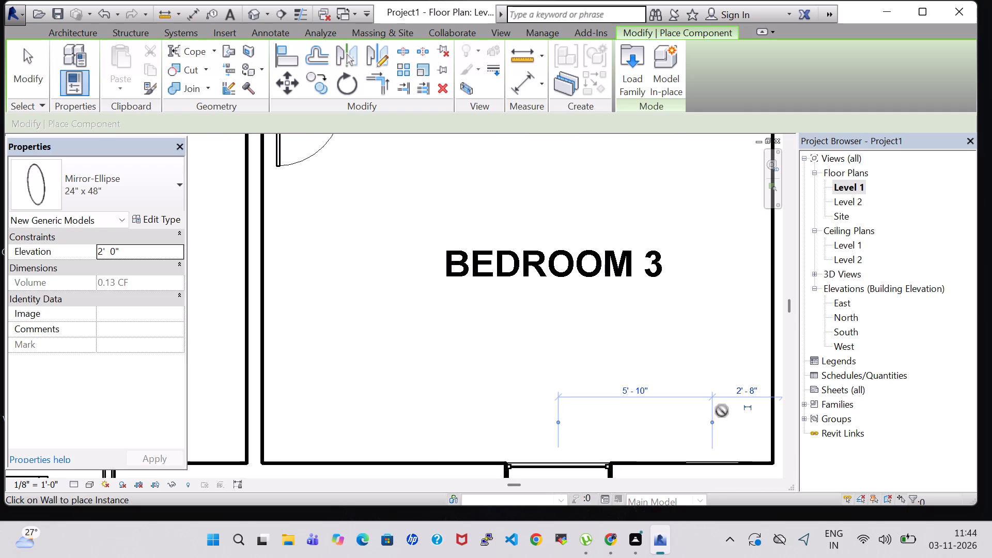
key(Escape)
Place a 48" x 72" x 24" Dresser, rotated flush against Bedroom 3's west wall, about 6' 4" from the north wall.
click(157, 177)
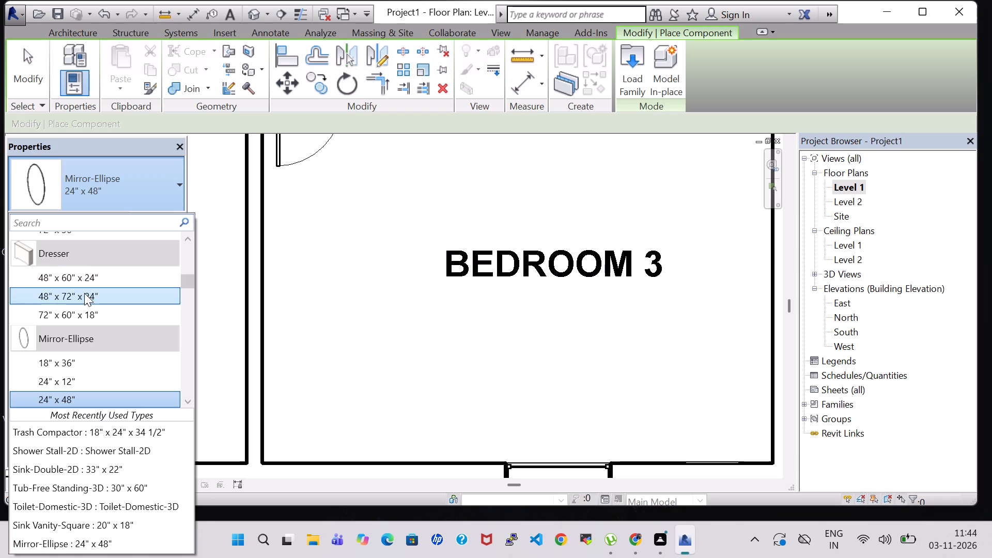
click(84, 293)
scroll(349, 296, down, 5)
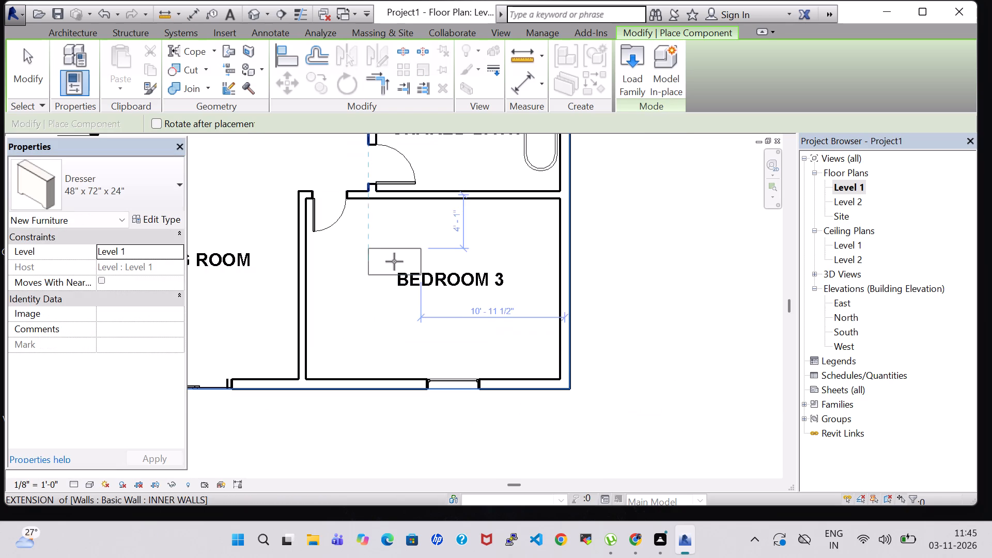
key(space)
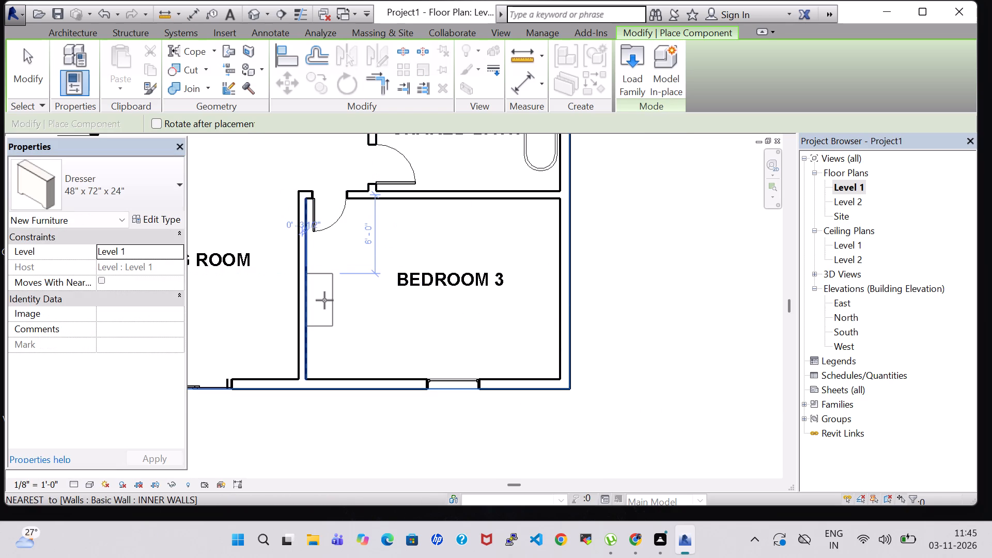
click(322, 304)
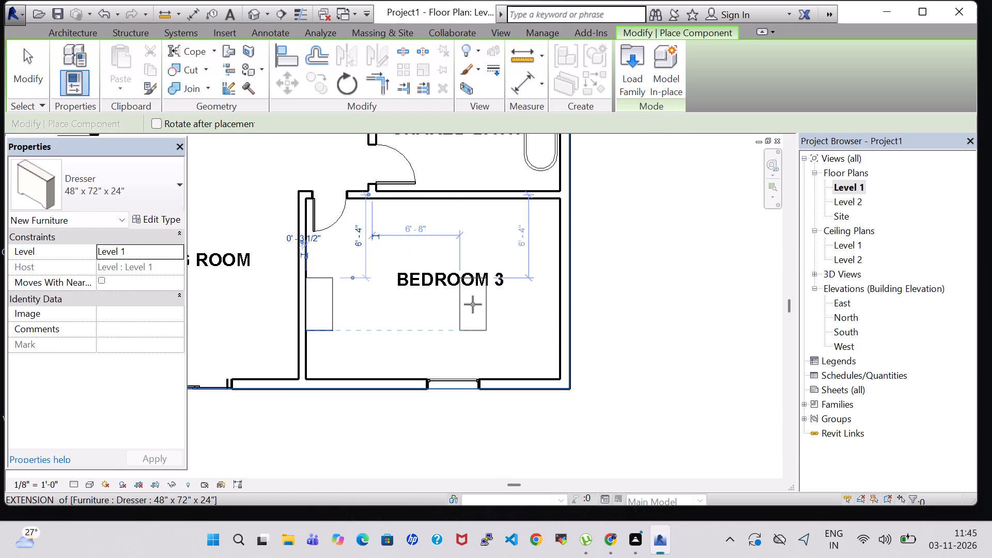
key(Escape)
key(Escape)
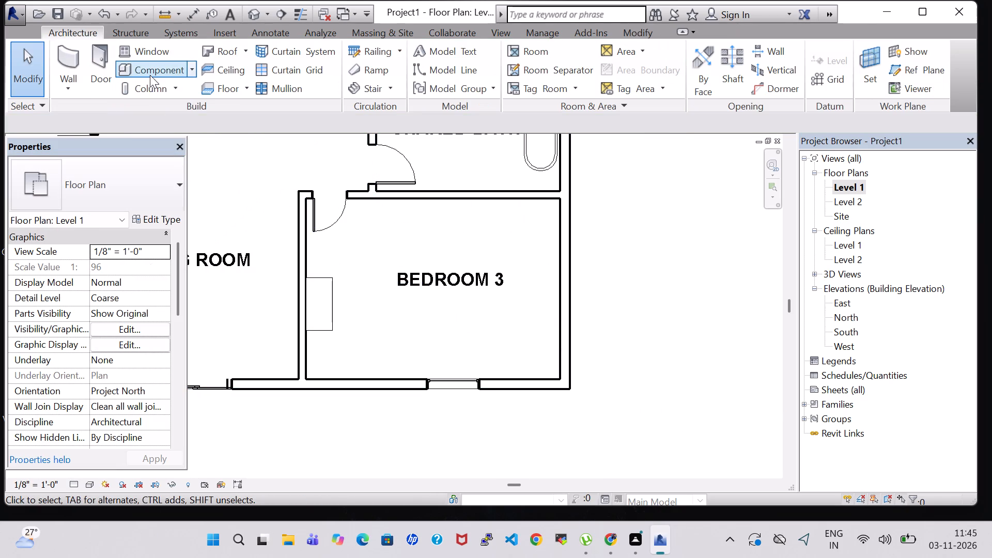
Place a Bed-Standard.0001 Double 54" x 75" with its head at Bedroom 3's south window, about 9' 5" from the west wall.
click(150, 70)
click(164, 177)
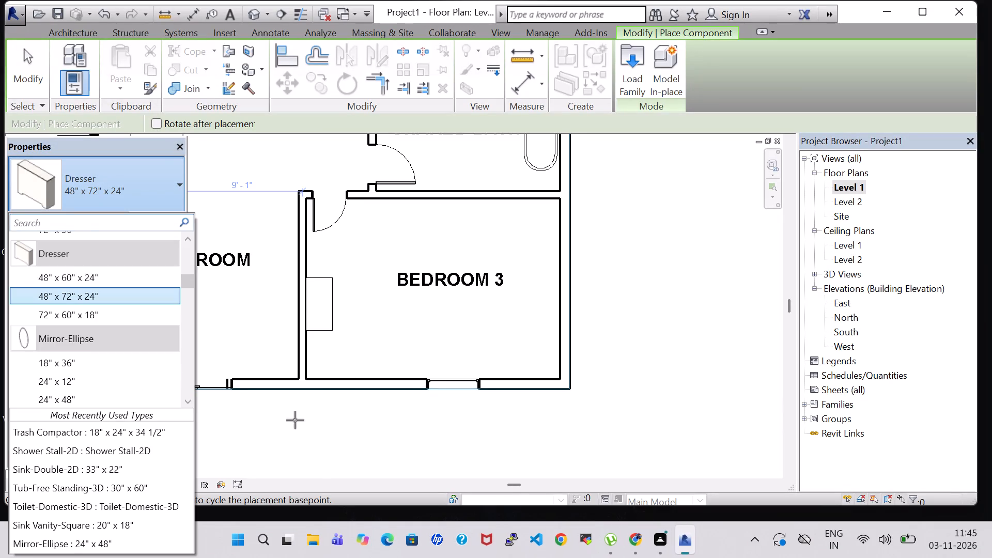
scroll(115, 331, down, 2)
scroll(71, 336, up, 6)
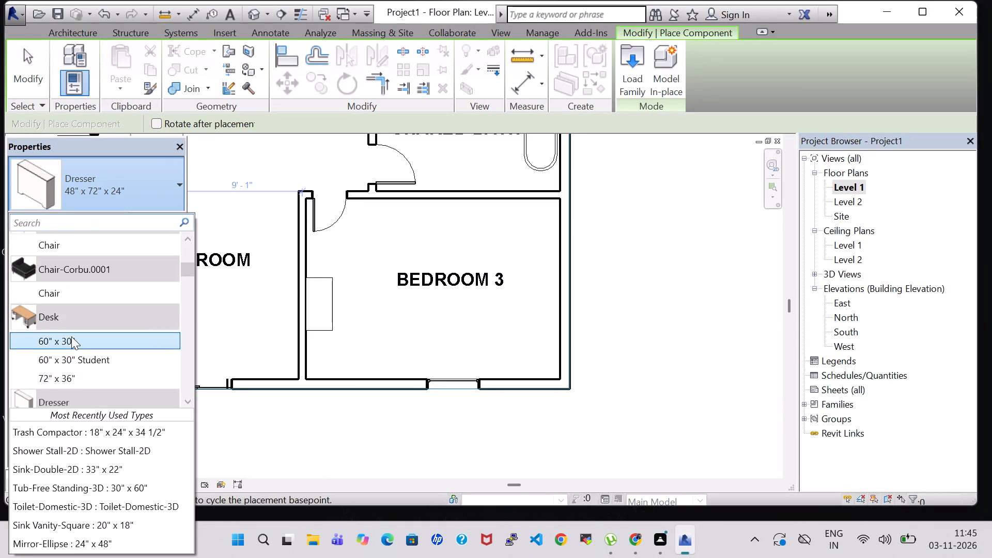
scroll(71, 336, up, 1)
scroll(70, 288, up, 2)
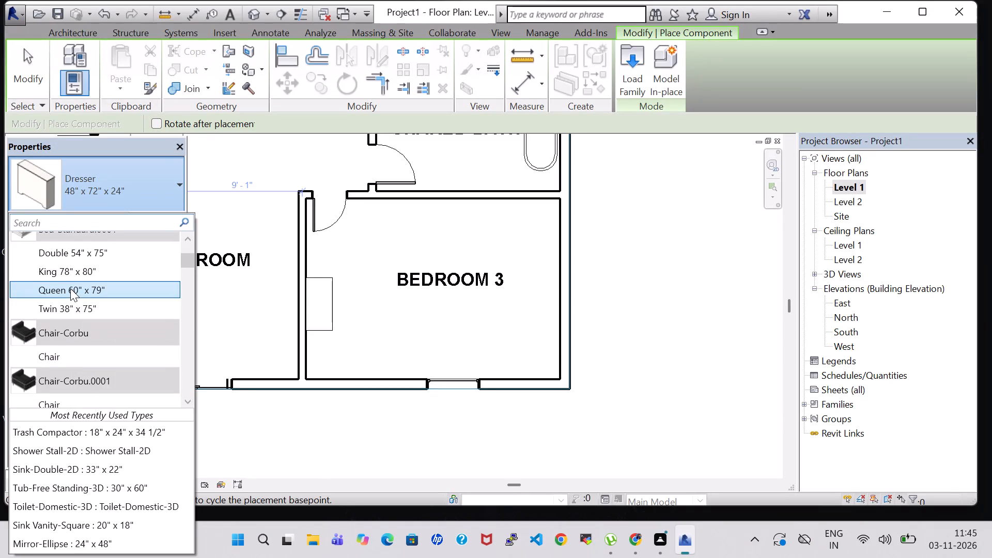
scroll(70, 288, up, 1)
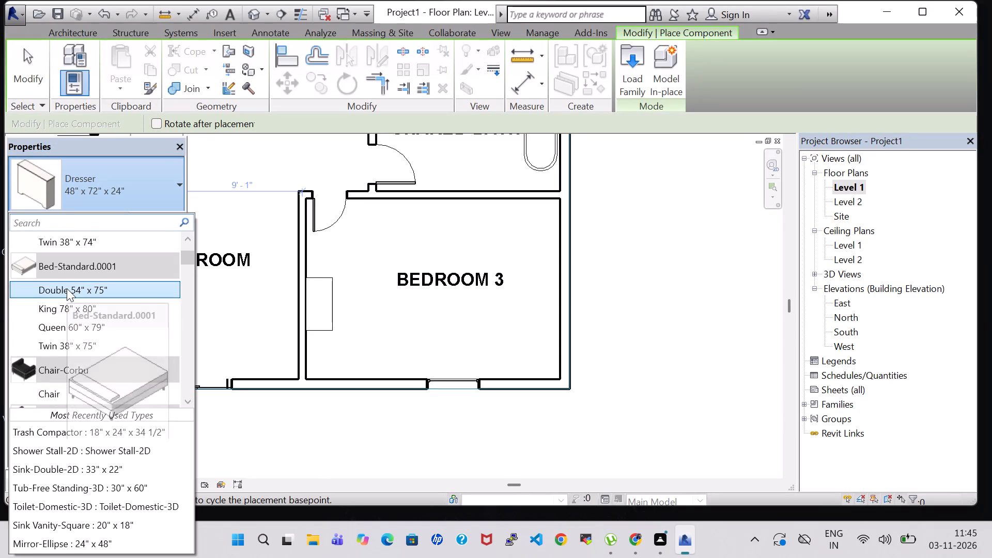
click(67, 288)
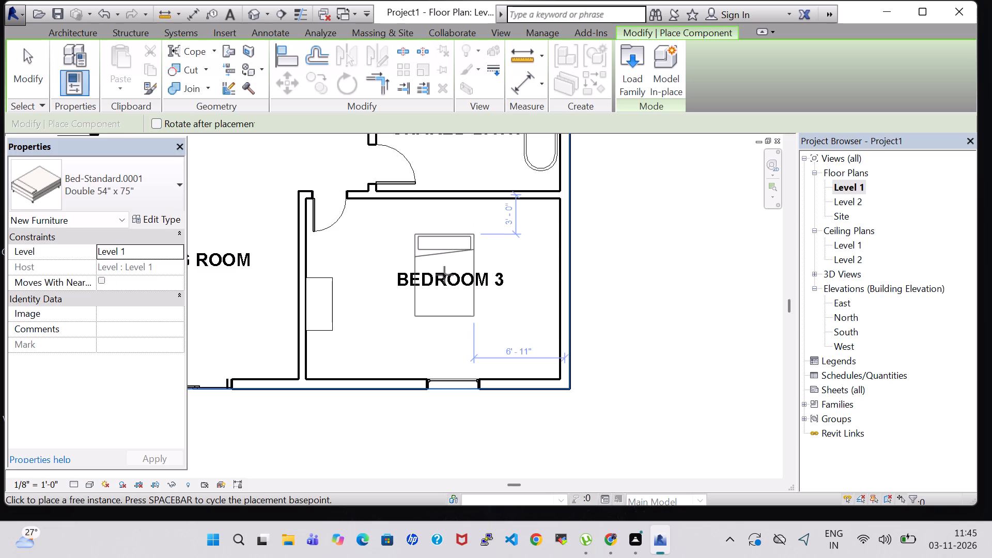
key(space)
key(space)
key(space)
key(space)
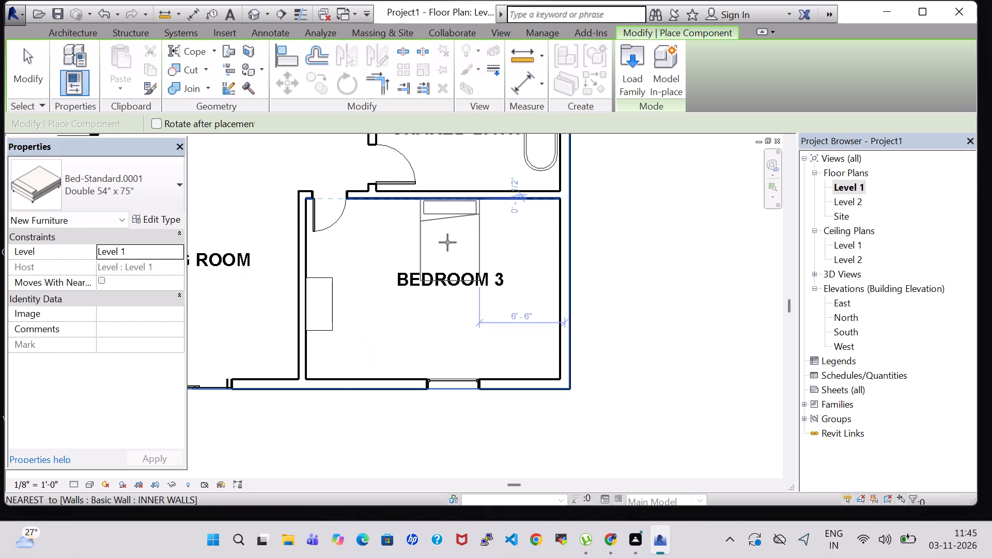
key(space)
key(space)
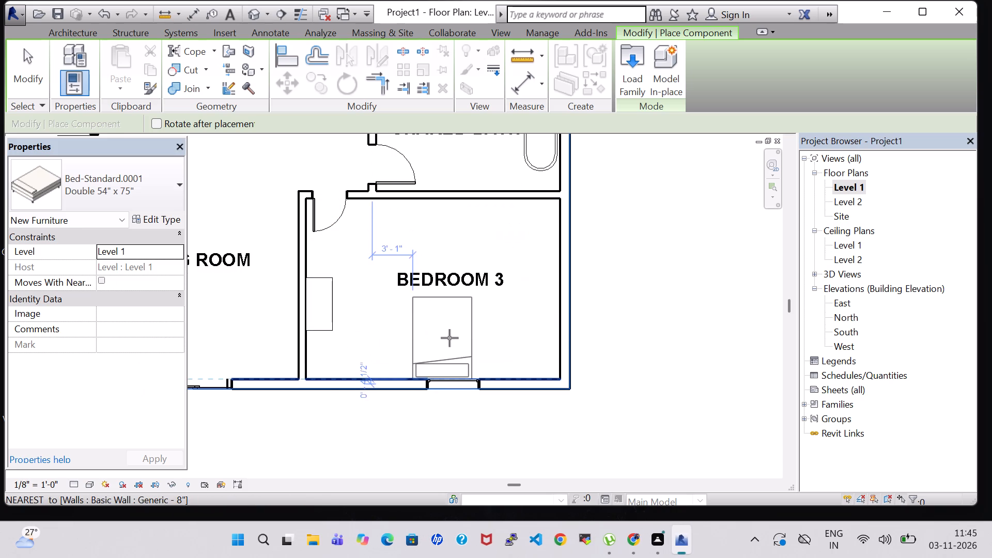
click(455, 340)
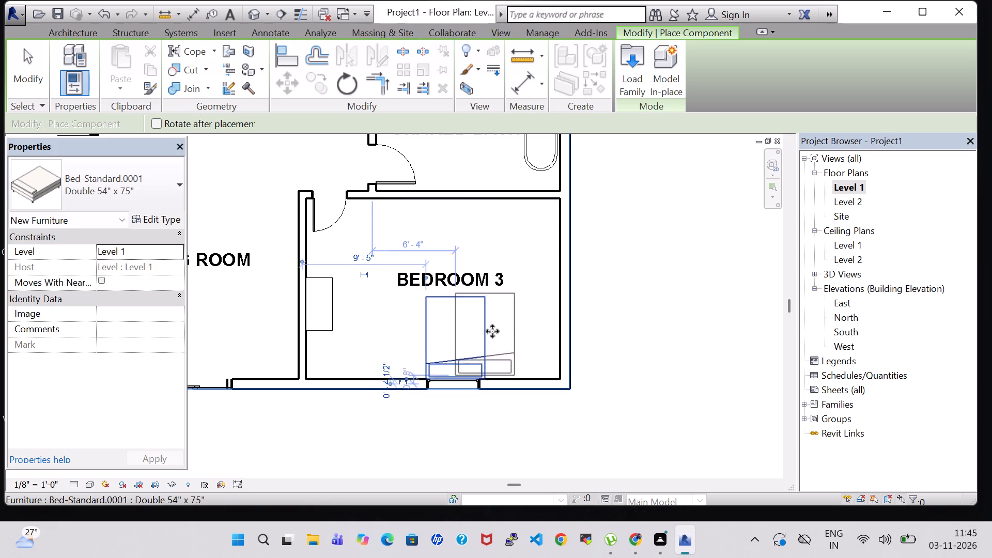
key(Escape)
key(Escape)
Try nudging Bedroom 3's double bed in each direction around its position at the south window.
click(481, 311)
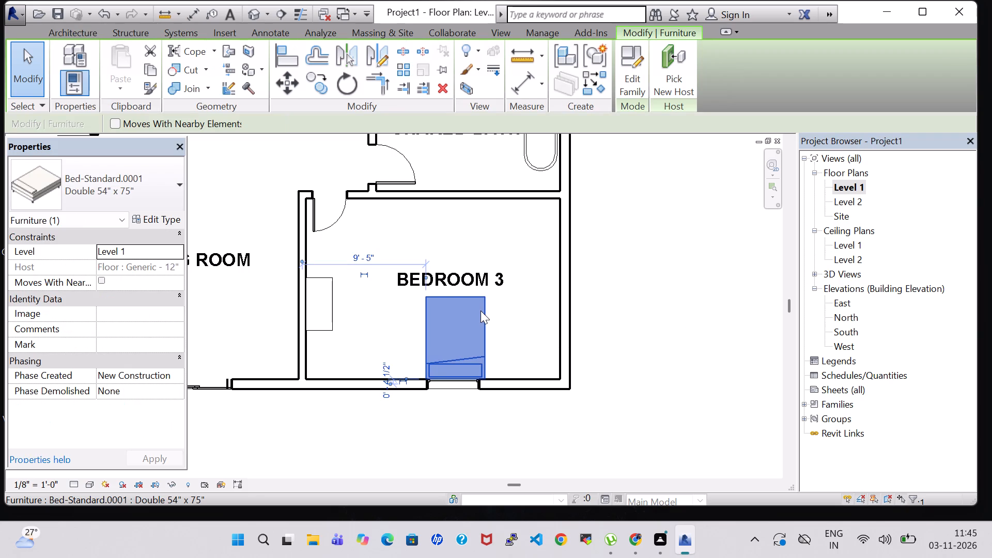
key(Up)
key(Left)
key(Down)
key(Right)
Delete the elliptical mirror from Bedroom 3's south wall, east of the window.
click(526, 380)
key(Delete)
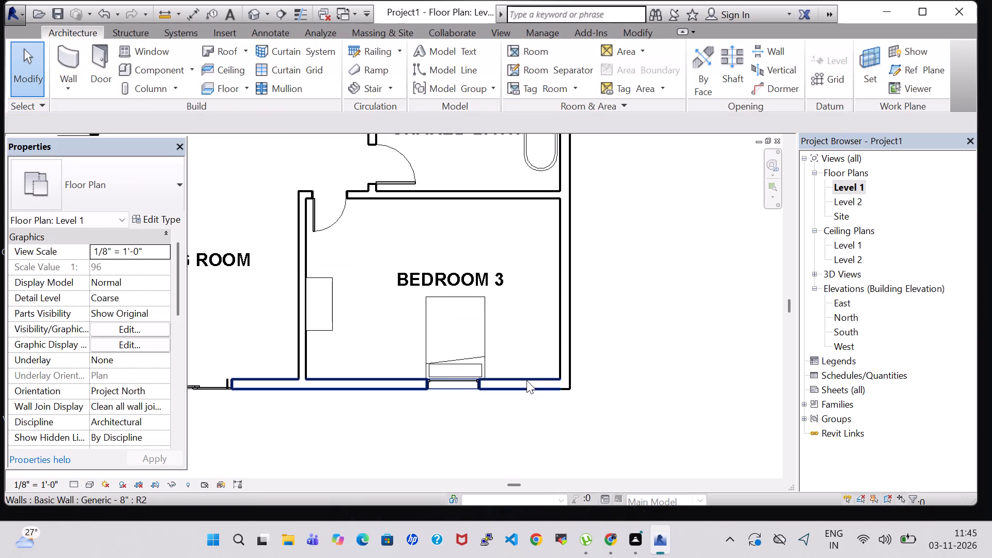
Place a 24" x 24" x 30" Table-Night Stand on the east side of Bedroom 3's bed, near the south wall.
click(165, 70)
double_click(138, 193)
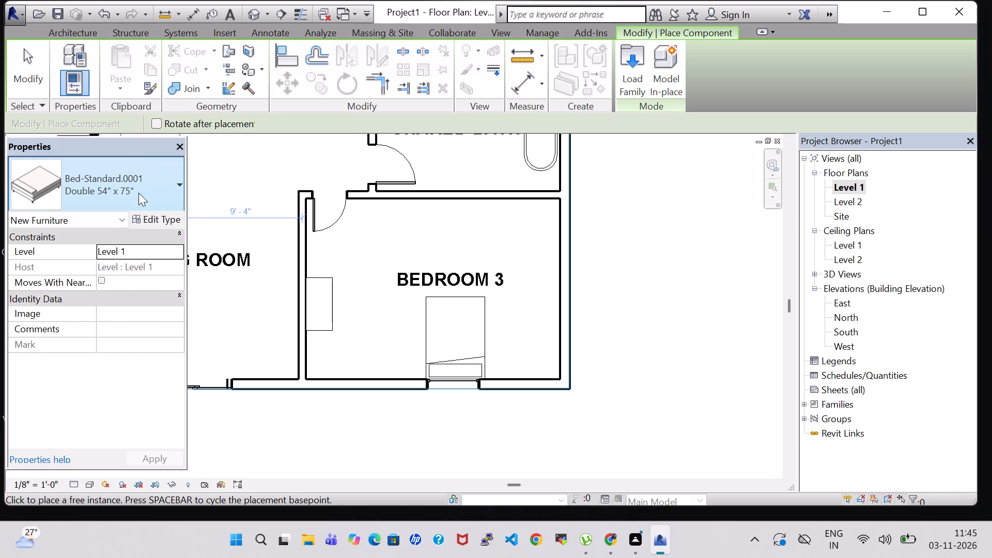
scroll(101, 345, up, 8)
scroll(101, 345, down, 7)
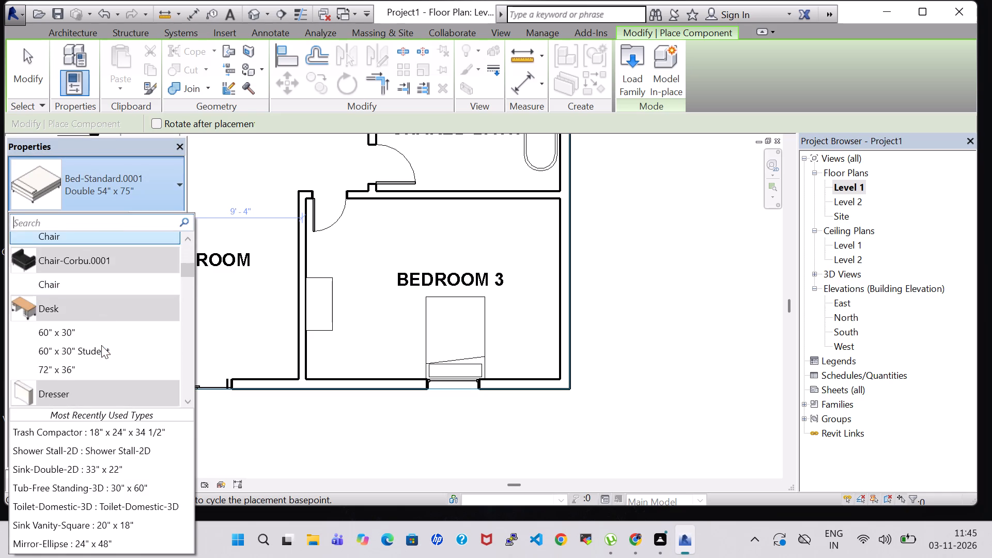
scroll(101, 345, down, 12)
scroll(101, 345, down, 10)
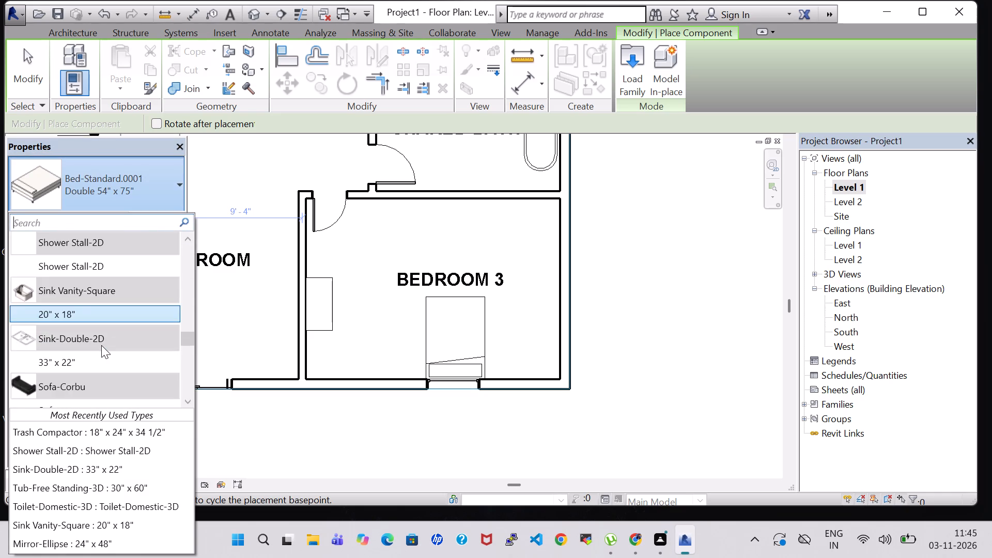
scroll(101, 345, down, 5)
click(99, 334)
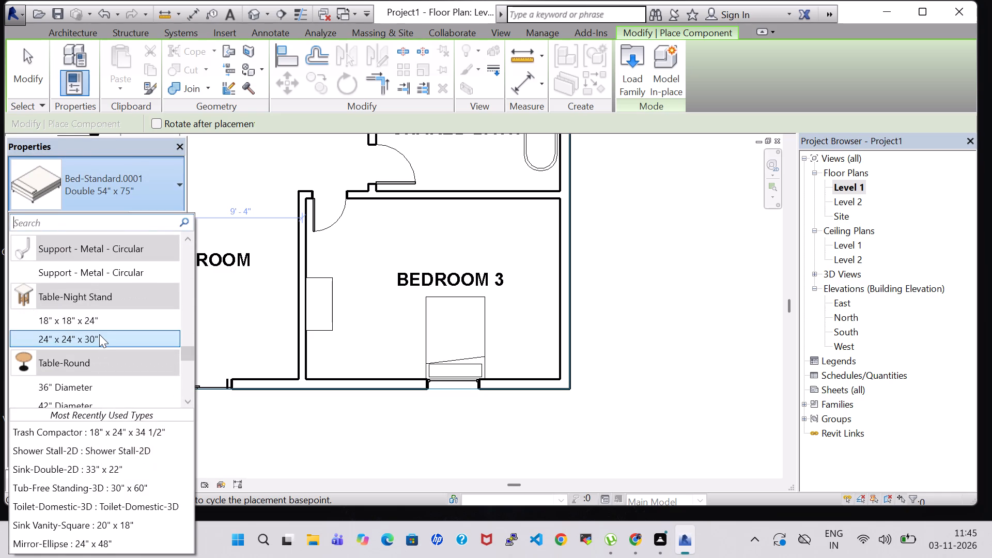
scroll(537, 342, up, 4)
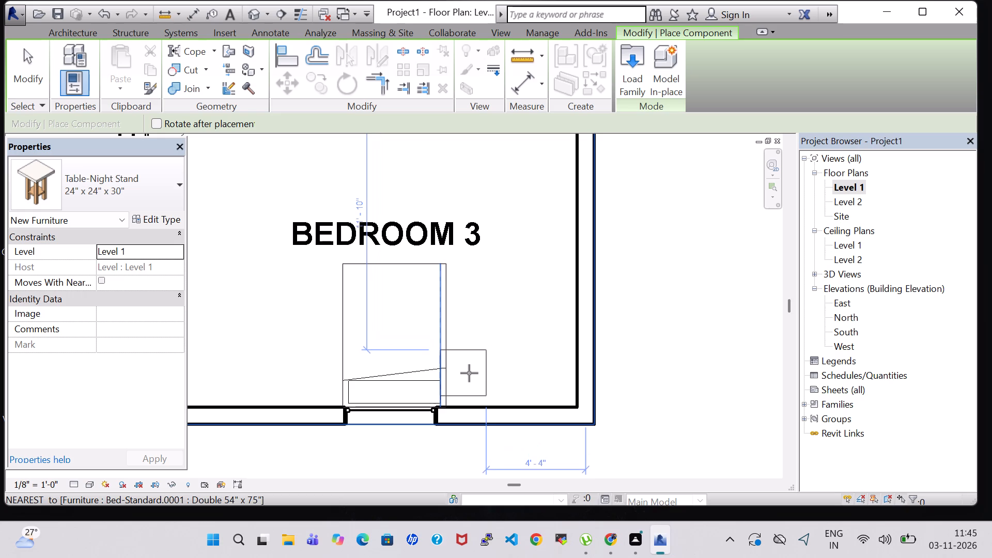
click(476, 375)
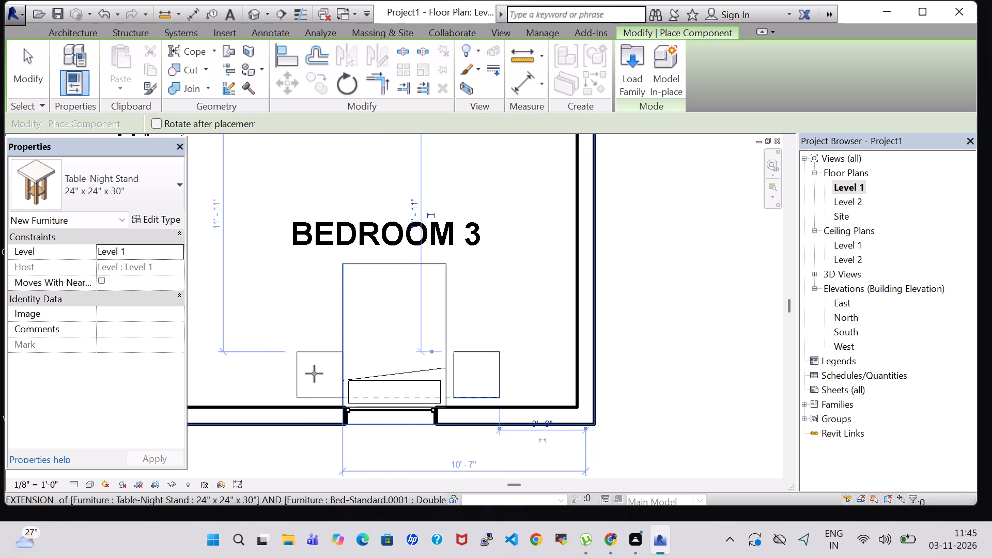
Place a second 24" x 24" x 30" Table-Night Stand on the west side of Bedroom 3's bed, near the south wall.
click(312, 377)
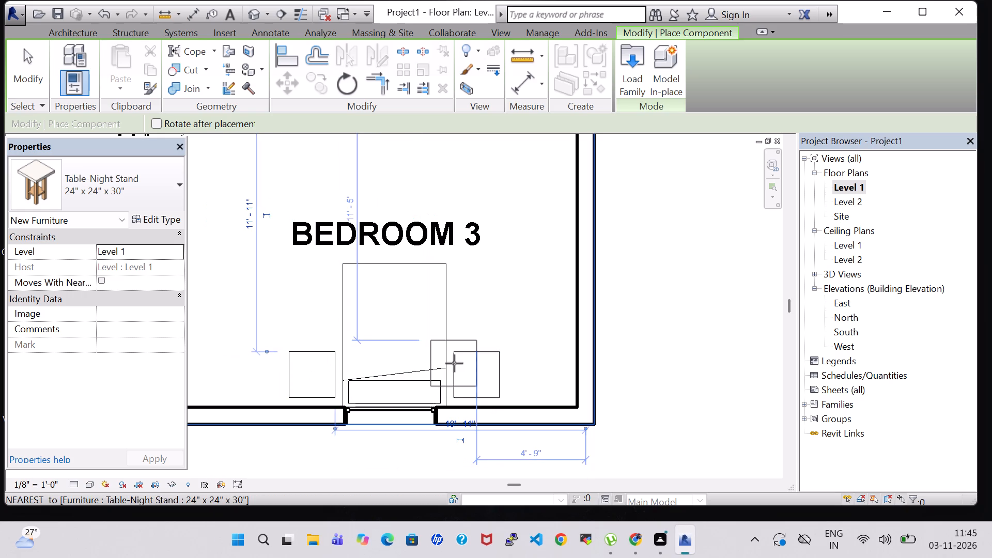
key(Escape)
key(Escape)
Nudge the east night stand in Bedroom 3 slightly south, leaving a small gap to the south wall.
click(482, 350)
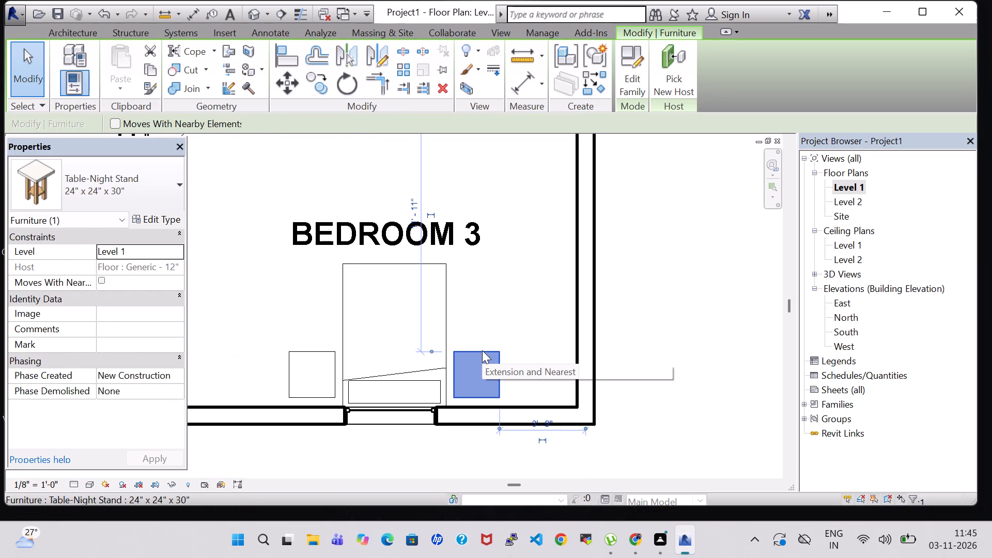
key(Down)
key(Left)
key(Down)
key(Right)
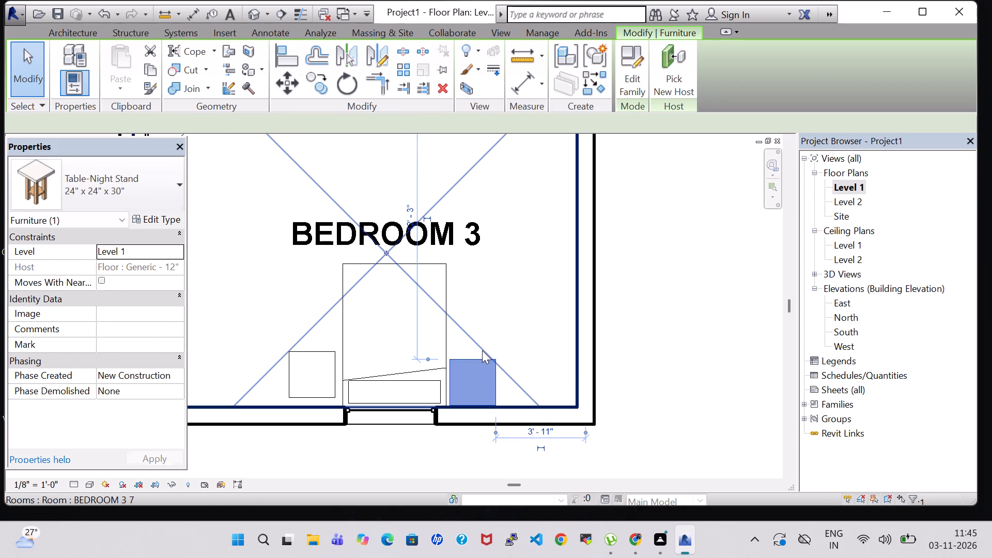
key(Up)
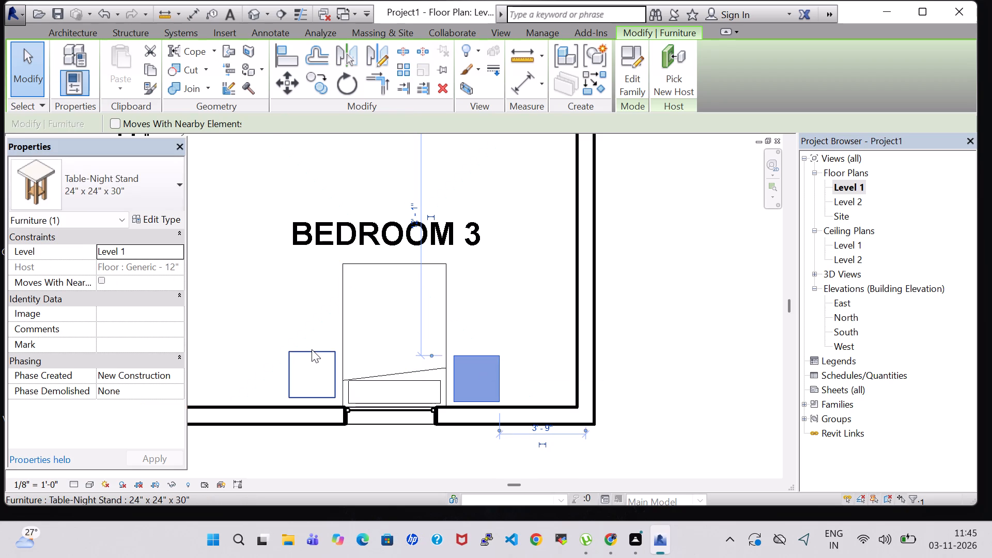
Nudge the west night stand in Bedroom 3 slightly south and east, level with the east one and close to the bed.
click(312, 349)
key(Down)
key(Down)
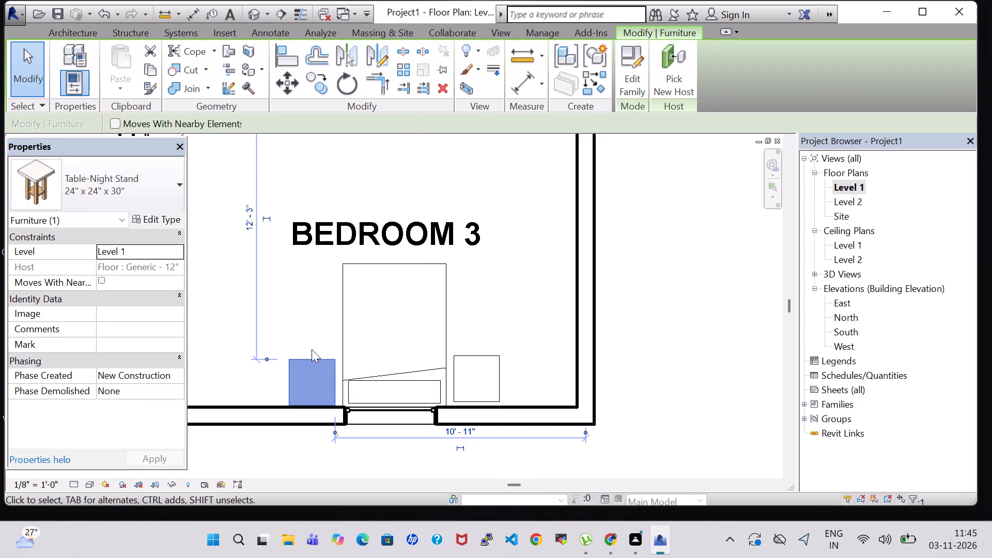
key(Up)
key(Right)
key(Down)
key(Up)
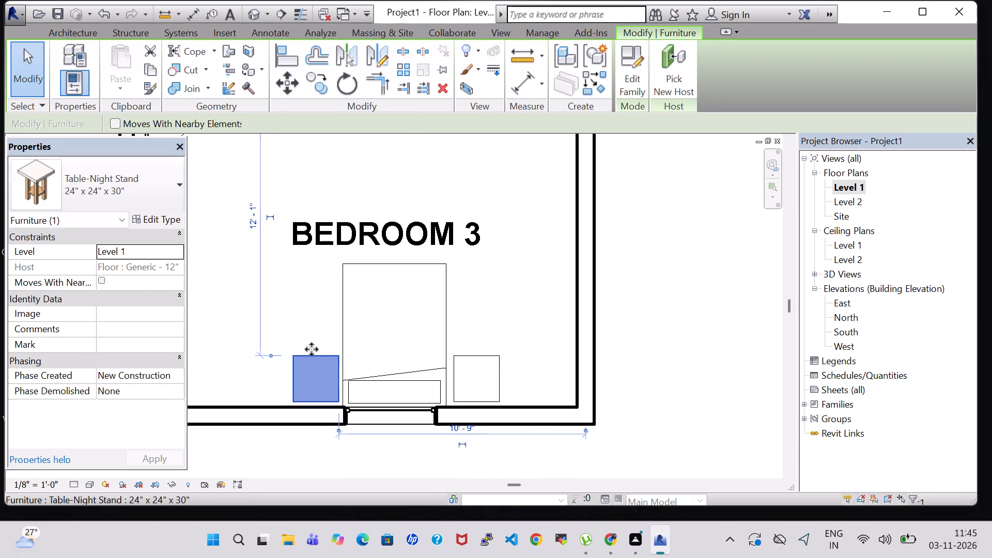
click(672, 296)
Load the TV Stand family from the Furniture folder of the US Imperial library.
scroll(672, 296, down, 3)
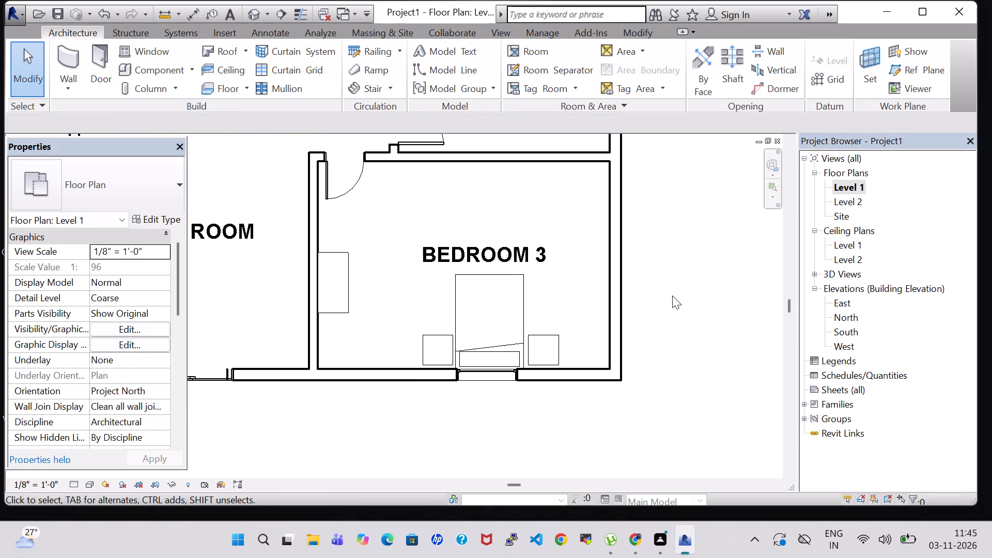
click(157, 70)
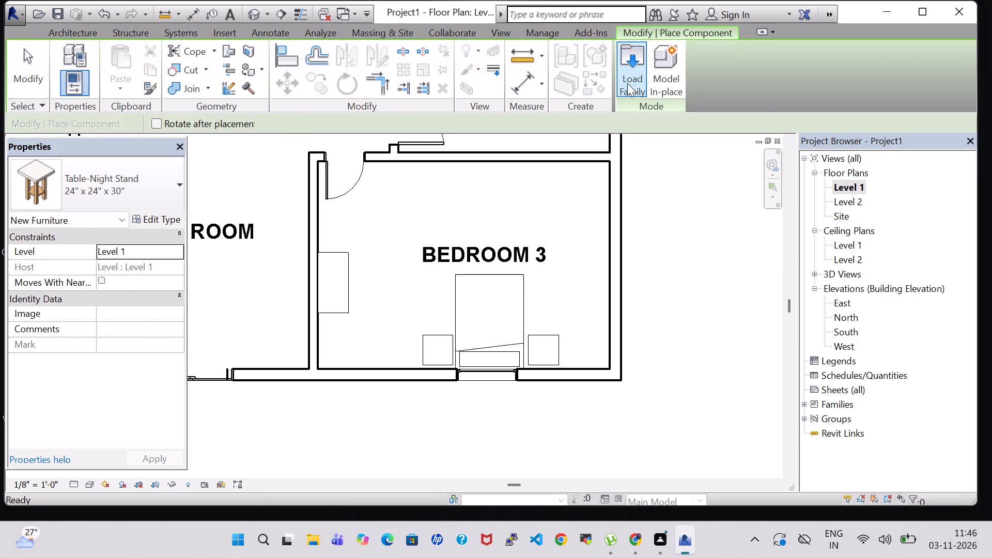
click(633, 81)
click(560, 243)
scroll(560, 243, down, 1)
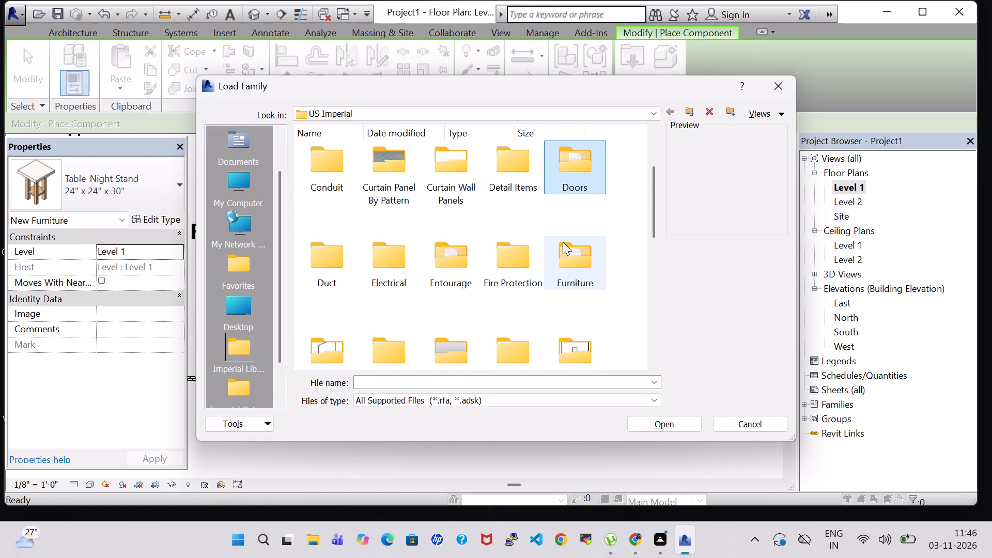
triple_click(577, 247)
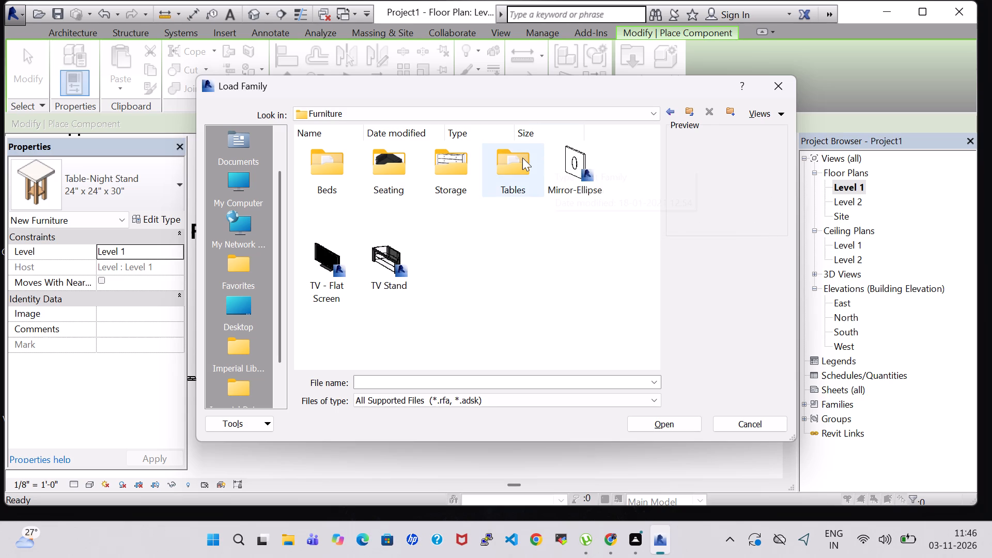
click(405, 264)
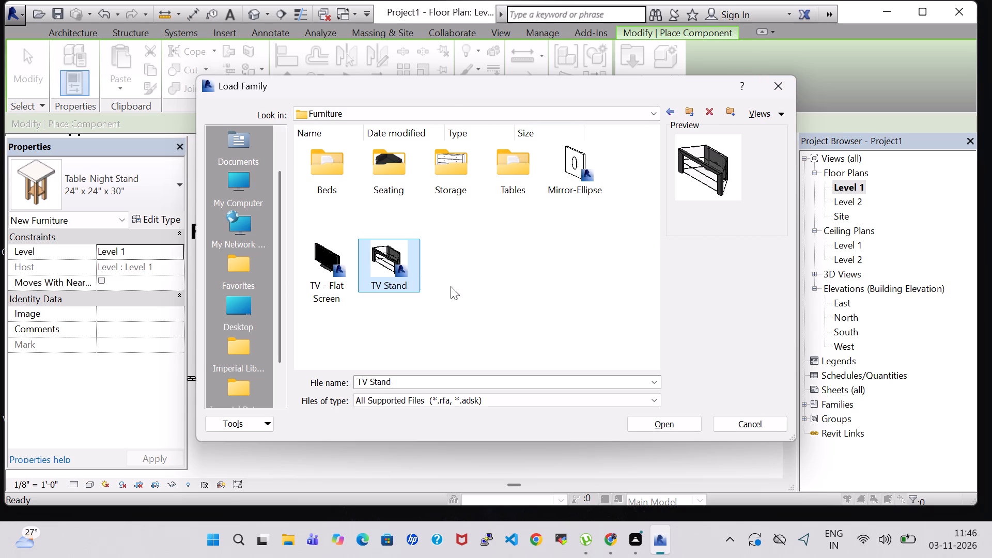
click(662, 424)
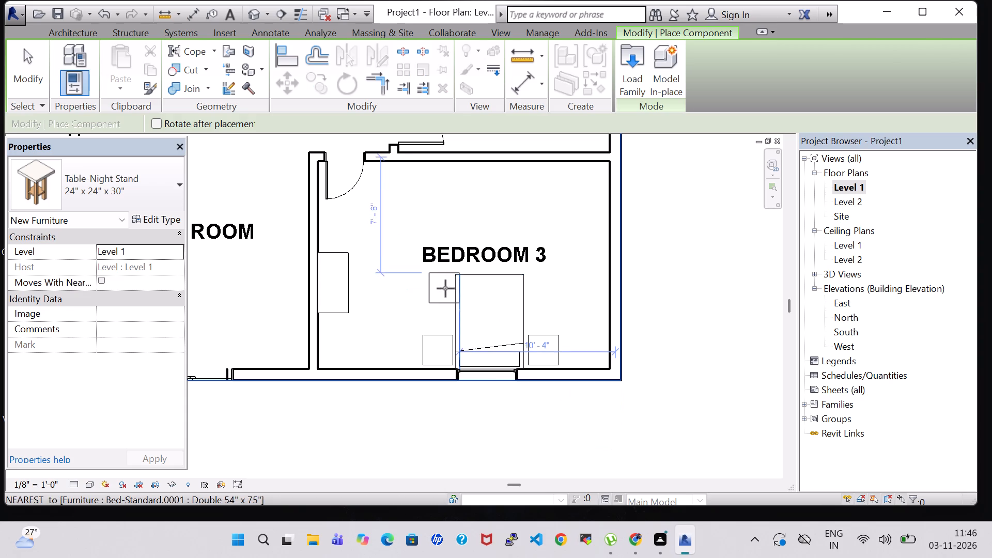
key(Escape)
key(Escape)
Place a TV Stand against Bedroom 3's north wall, facing the bed, about 8' 9" from the east wall.
click(147, 72)
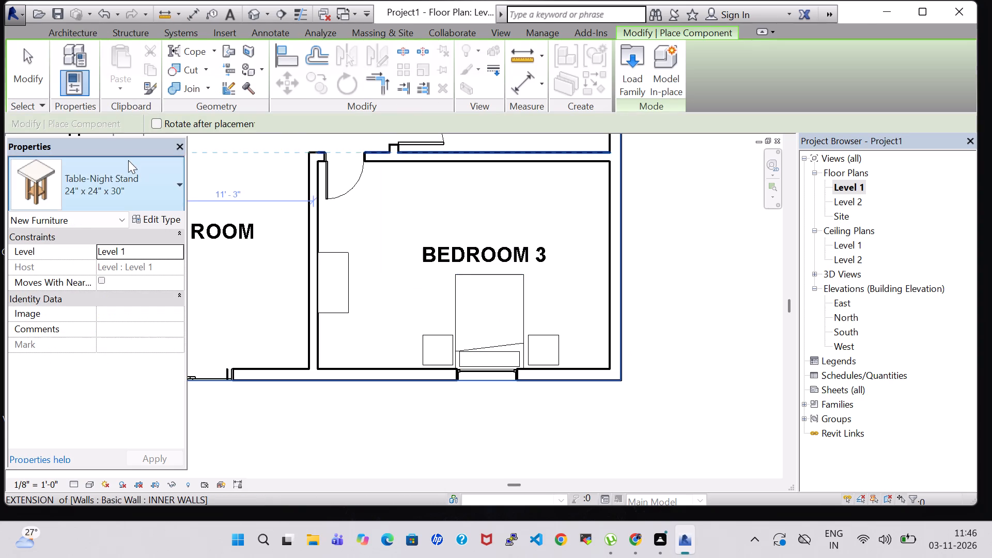
click(129, 174)
text(tv)
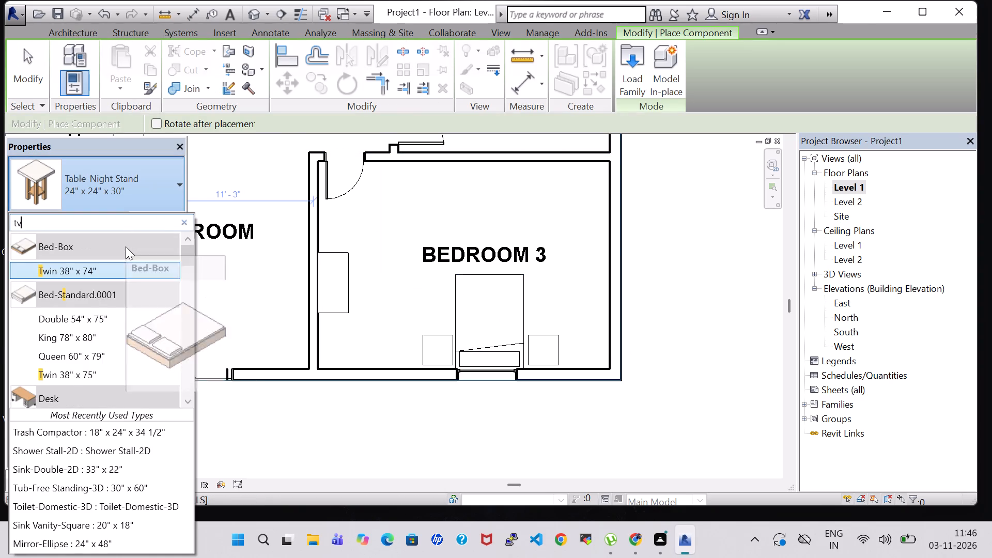
click(71, 392)
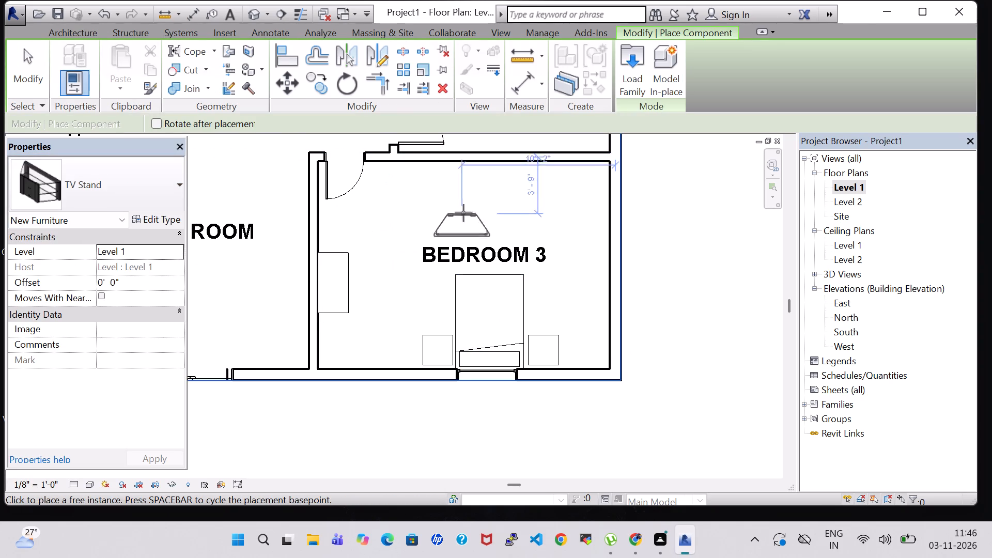
click(483, 162)
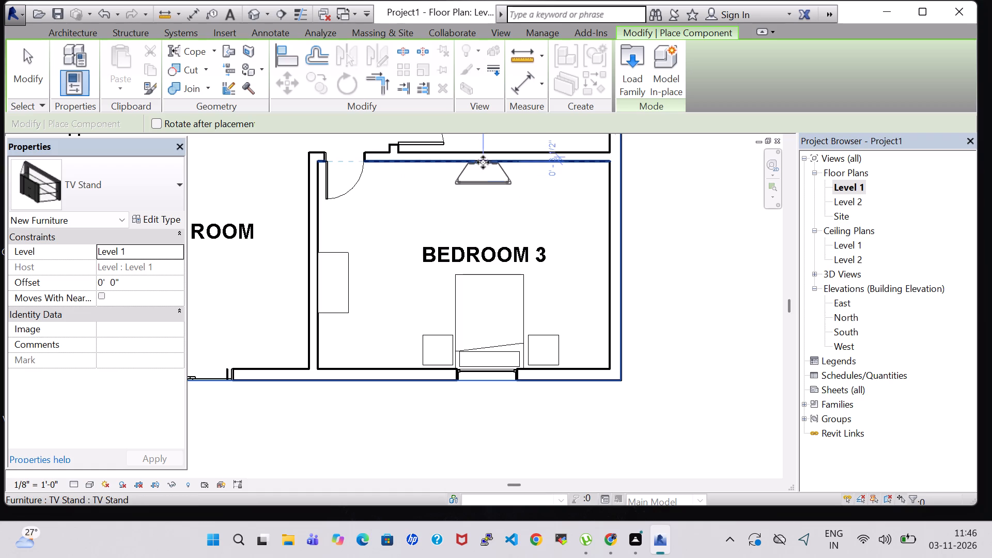
key(Escape)
key(Escape)
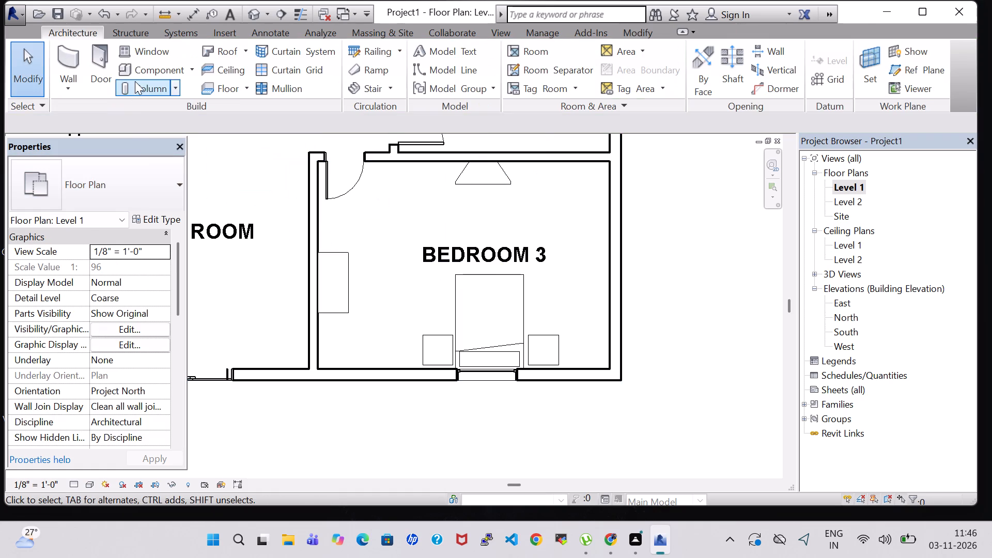
Place a 50" TV - Flat Screen centred on Bedroom 3's TV stand at the north wall.
click(145, 69)
click(148, 174)
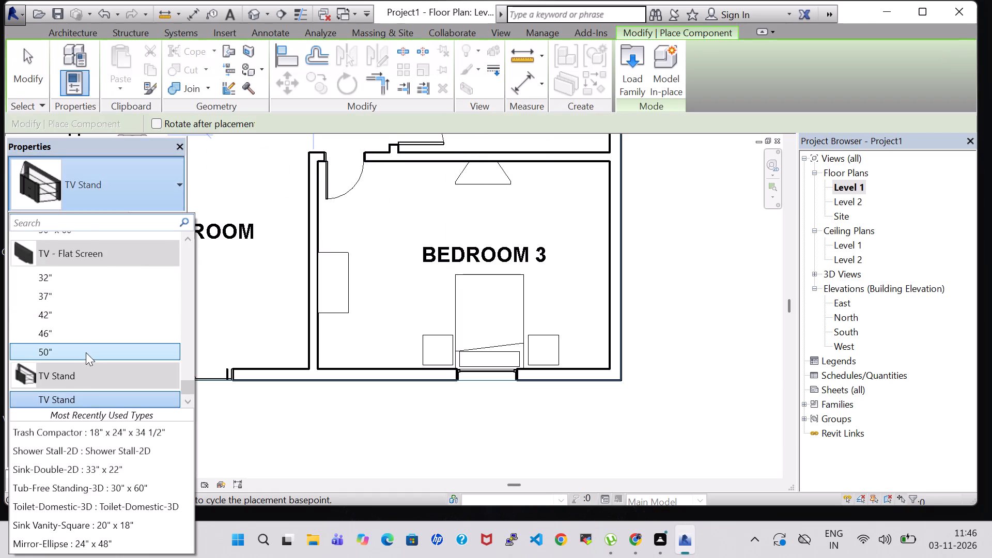
click(86, 352)
scroll(459, 194, up, 4)
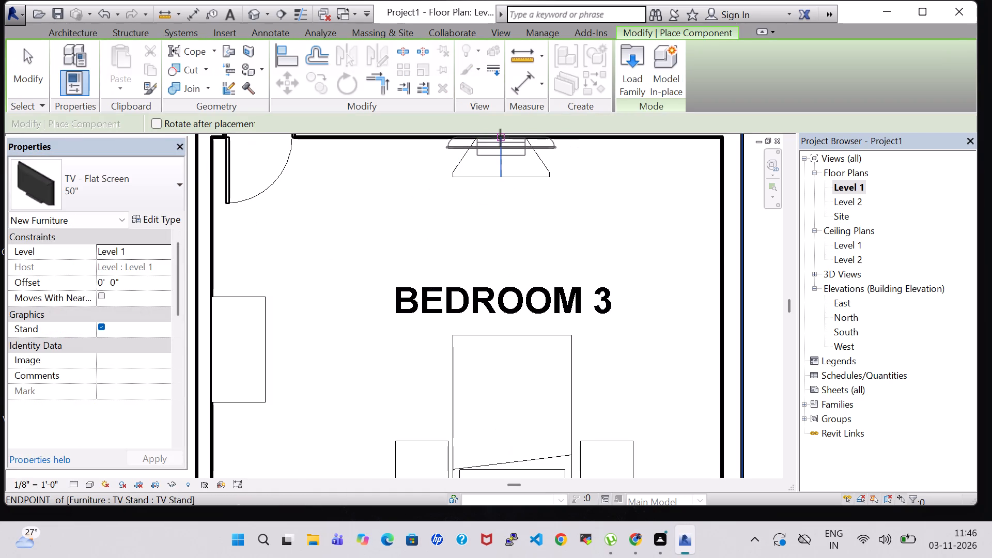
middle_drag(501, 154, 465, 248)
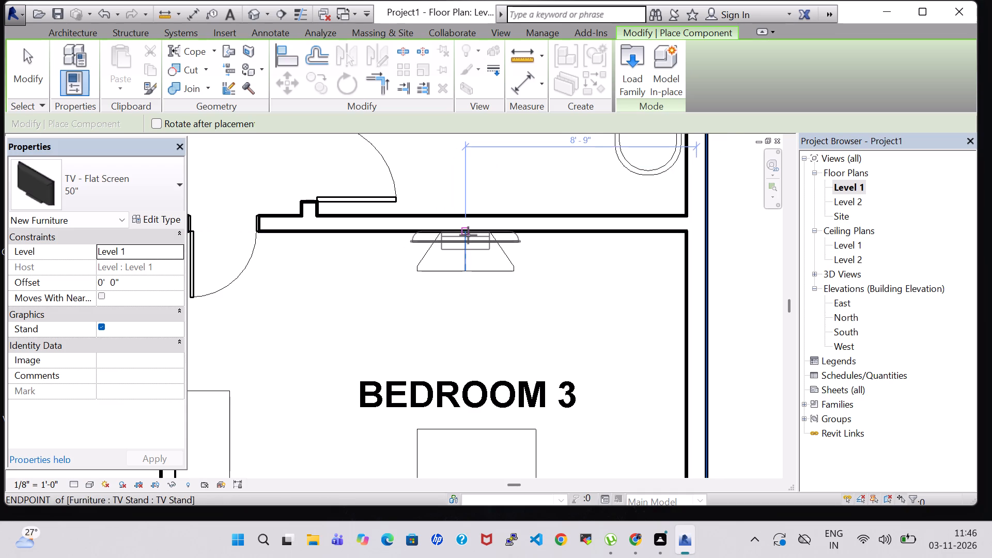
click(465, 235)
key(Escape)
key(Escape)
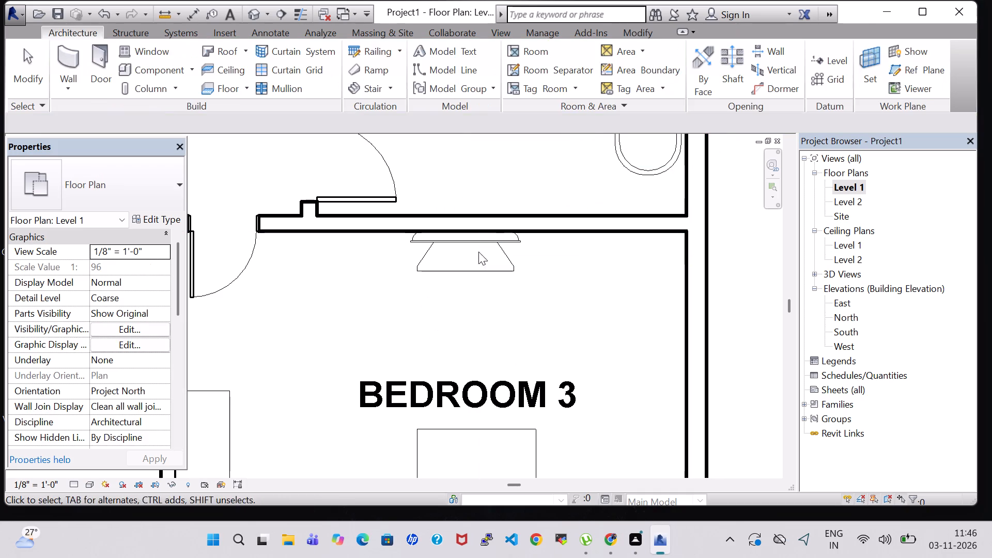
Nudge Bedroom 3's flat-screen TV slightly south, away from the north wall.
click(473, 241)
key(Down)
key(Down)
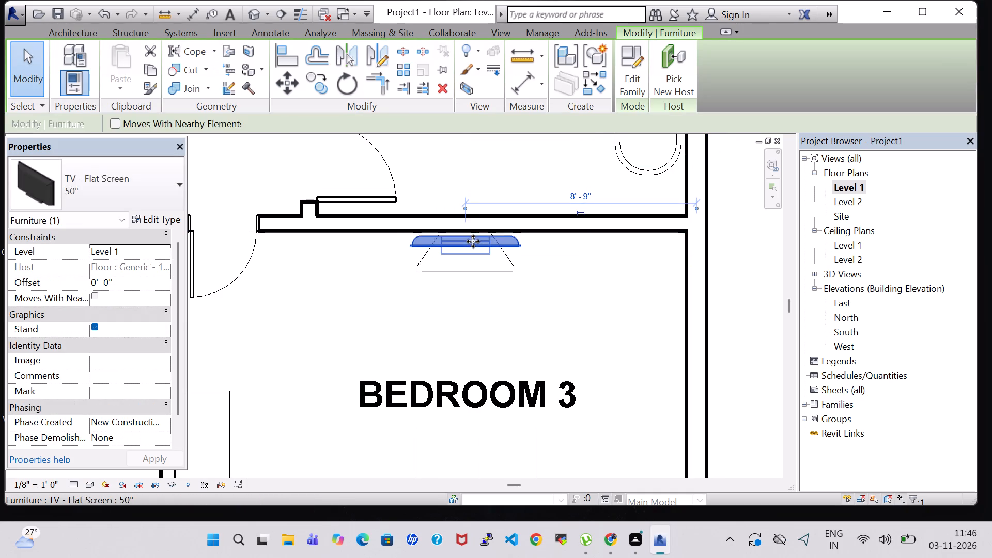
key(Up)
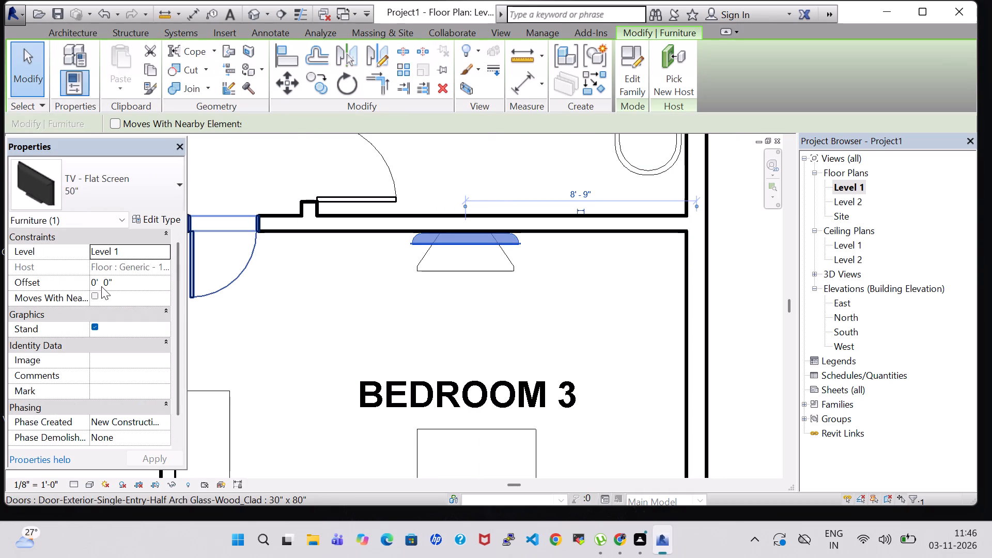
Set the offset of Bedroom 3's flat-screen TV to 3' 0" above Level 1.
click(101, 286)
key(Left)
key(Left)
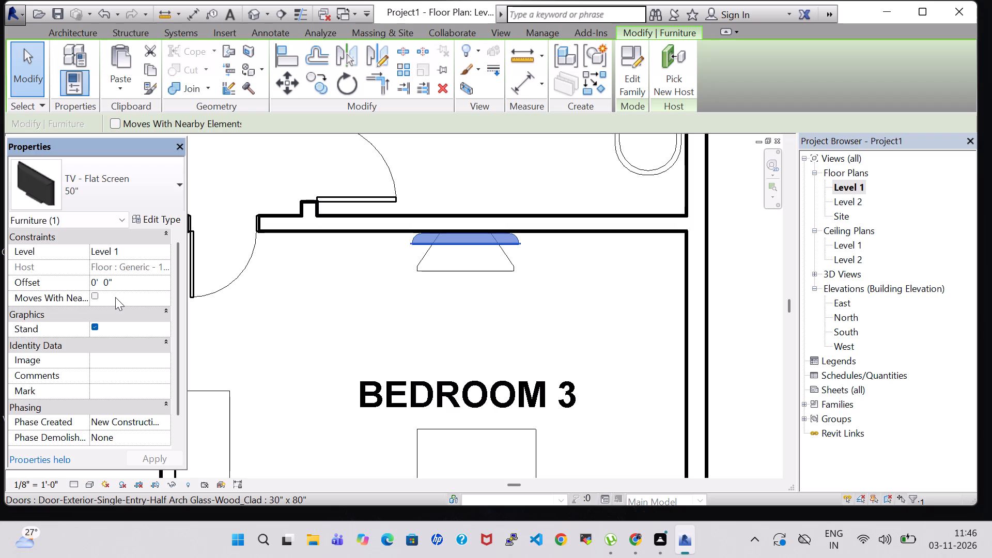
key(BackSpace)
key(3)
key(Return)
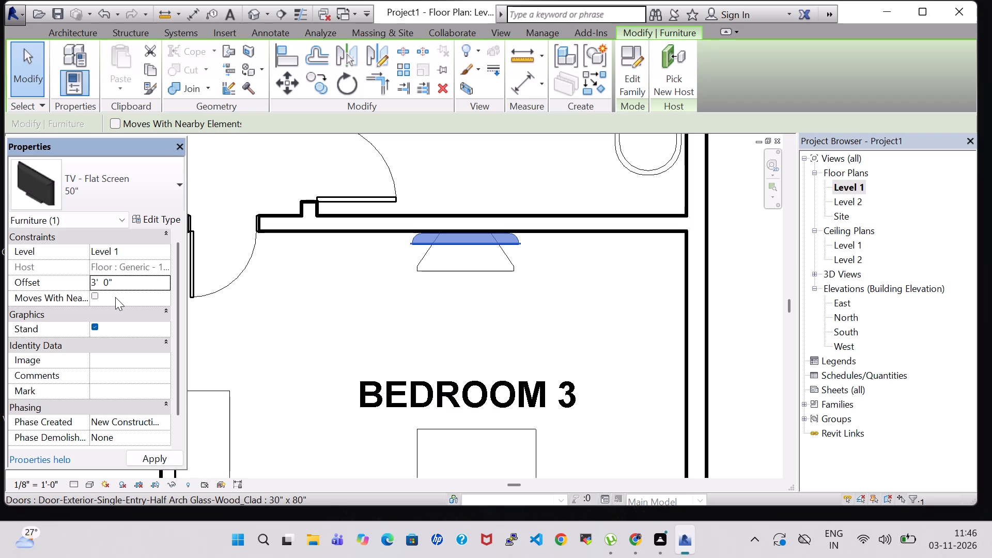
scroll(332, 313, down, 6)
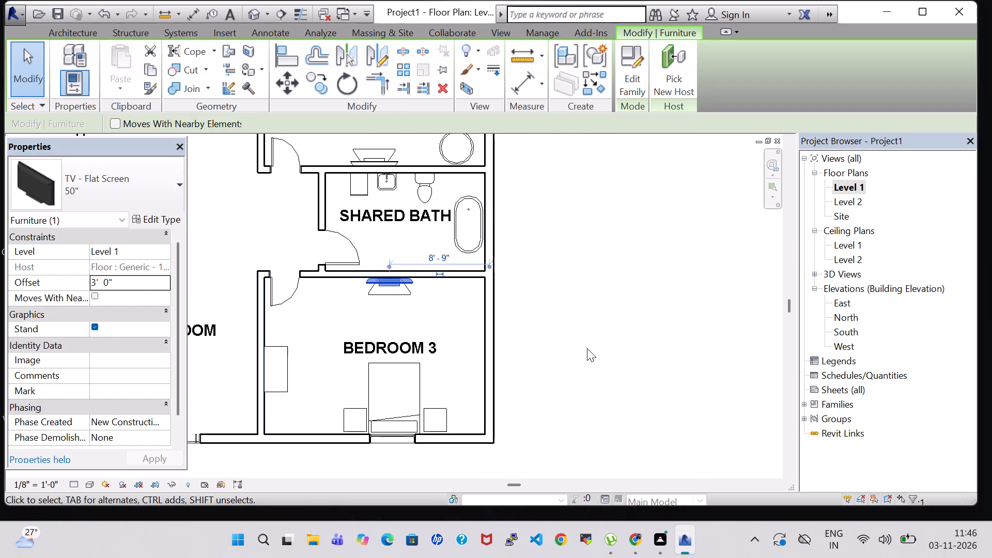
click(587, 348)
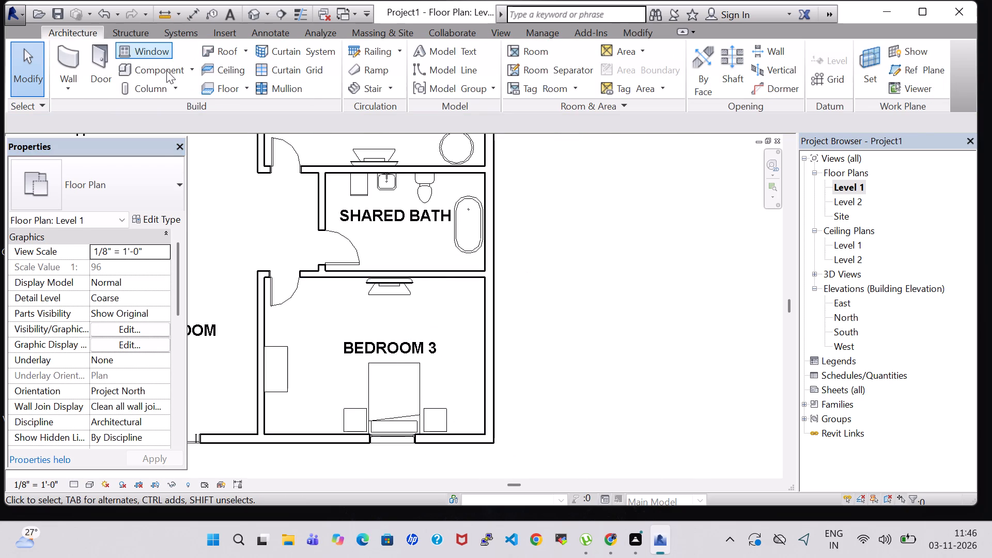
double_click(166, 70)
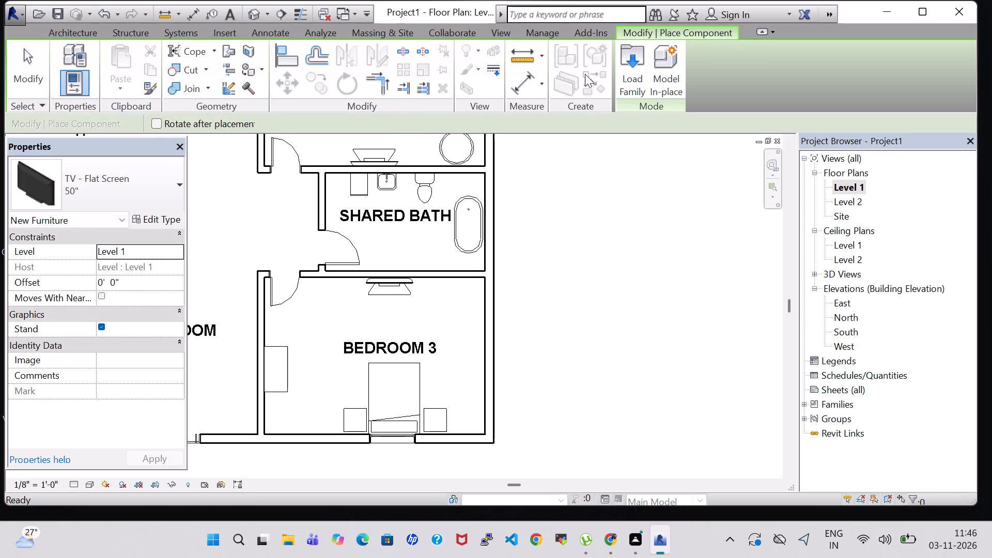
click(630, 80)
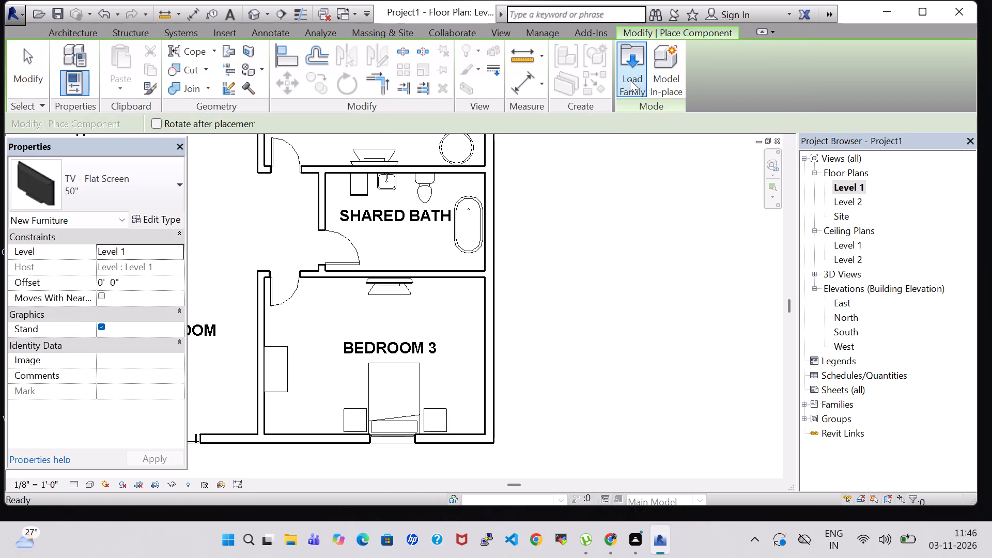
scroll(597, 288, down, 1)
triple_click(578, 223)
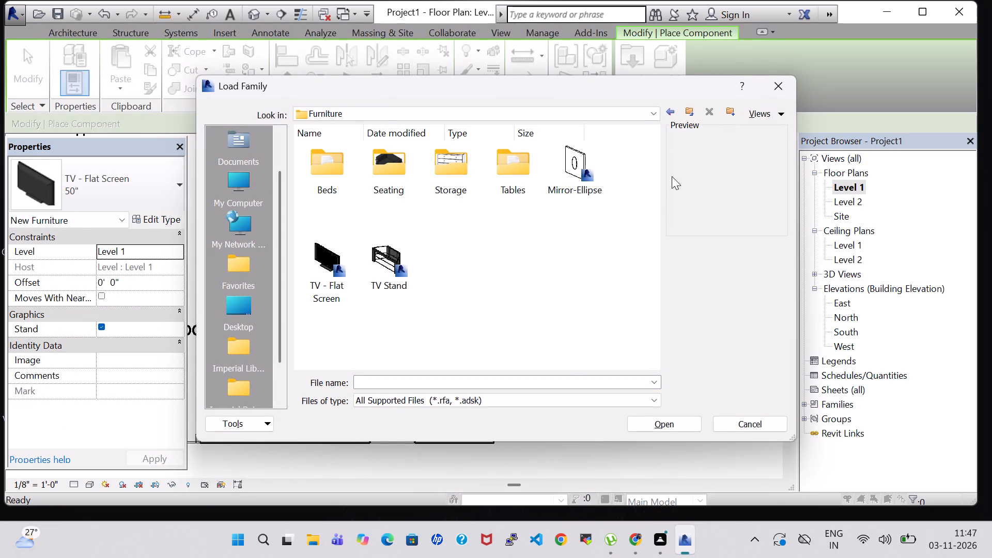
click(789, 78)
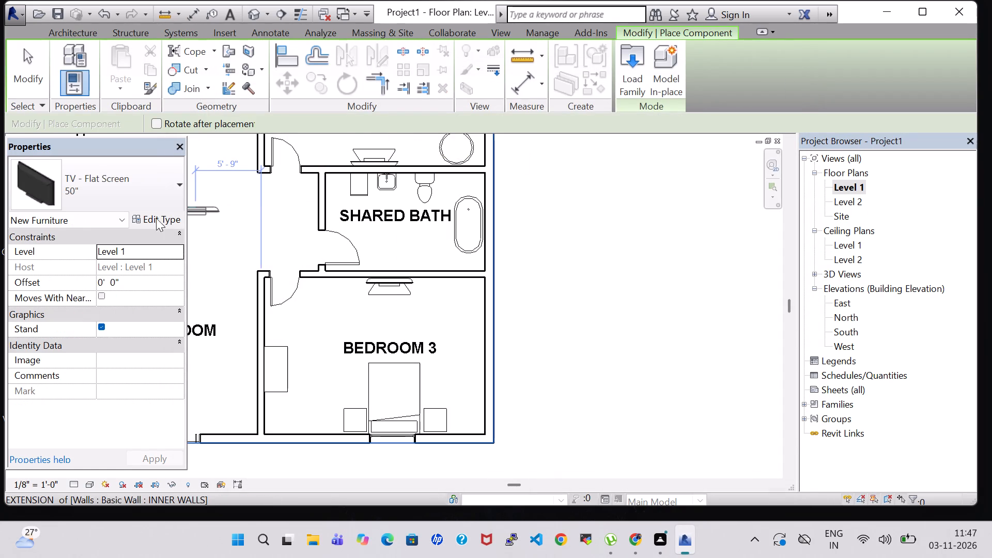
Place a Sofa-Corbu sofa against Bedroom 3's east wall, rotated to face west into the room.
click(123, 188)
scroll(74, 328, down, 1)
scroll(74, 328, up, 3)
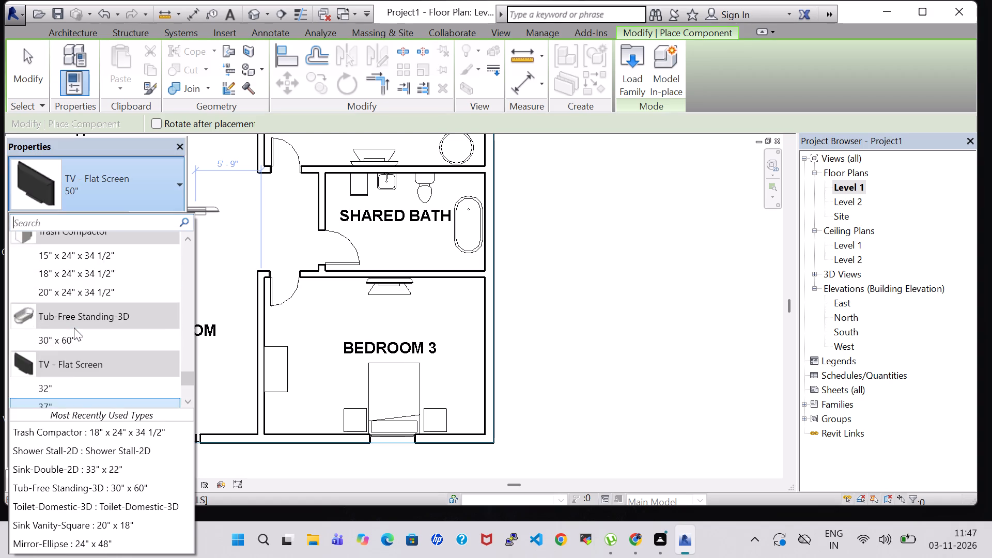
scroll(74, 328, up, 12)
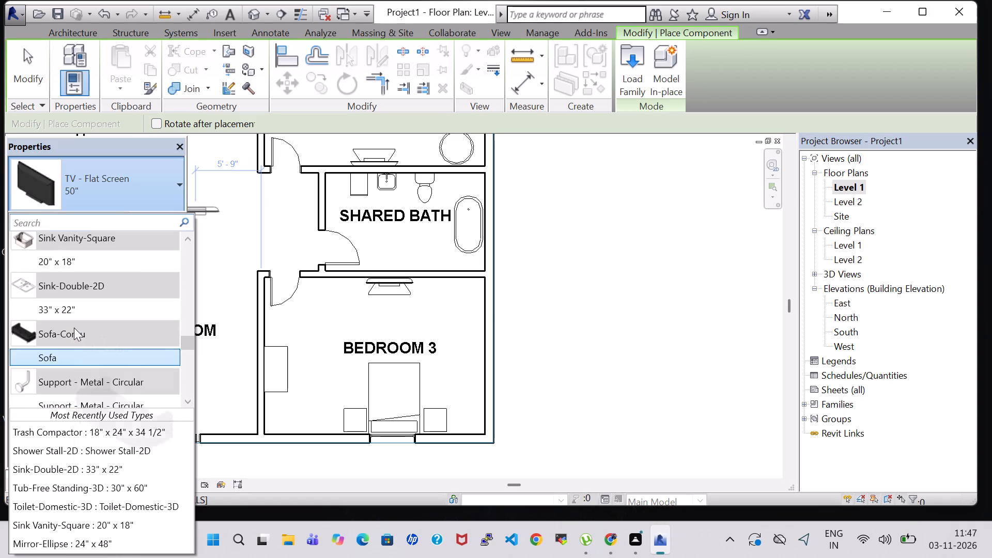
scroll(74, 328, up, 1)
click(73, 392)
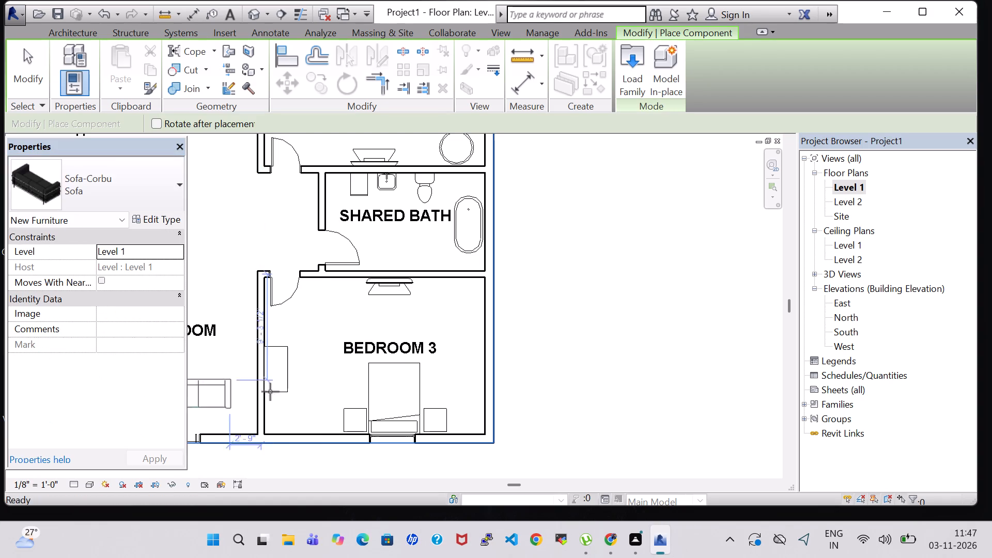
key(space)
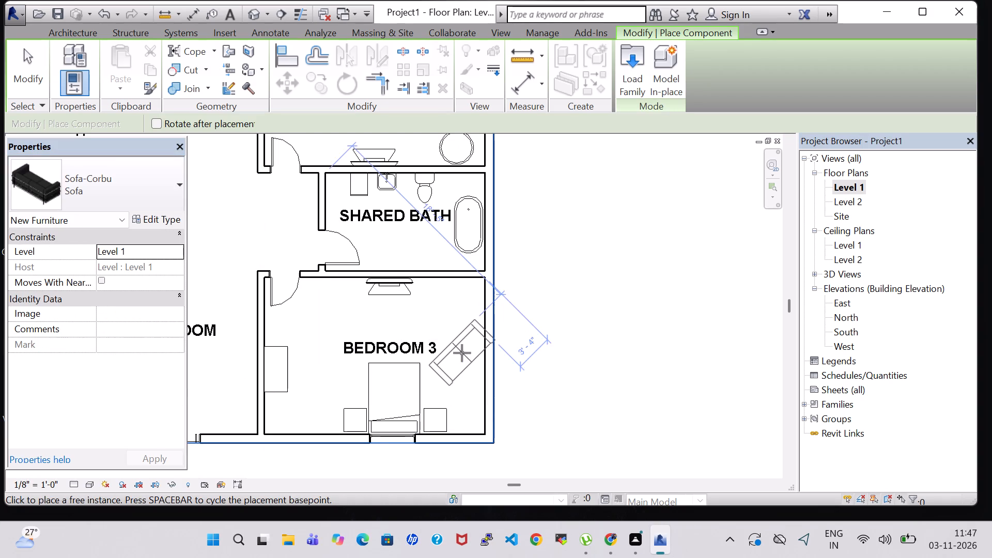
key(space)
key(space)
key(space)
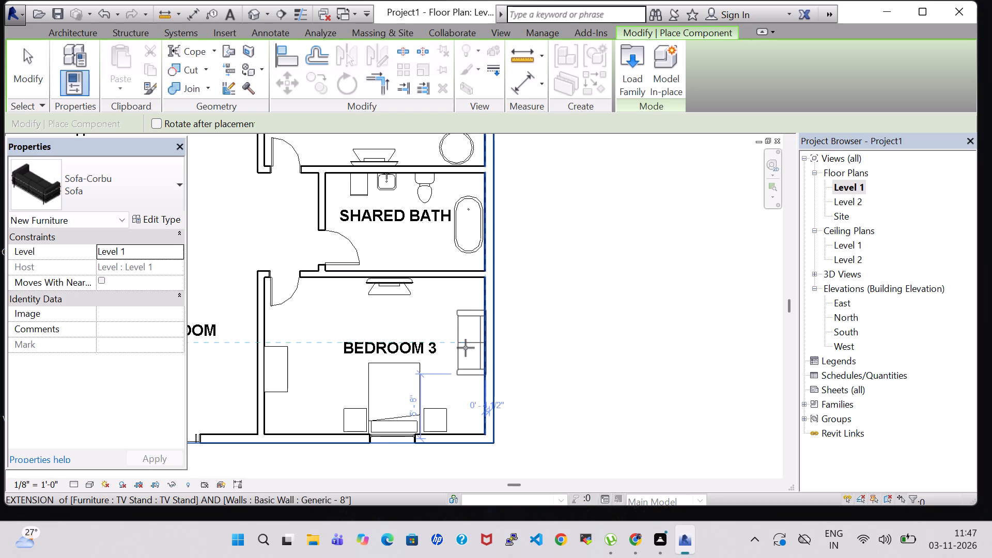
click(466, 348)
key(Escape)
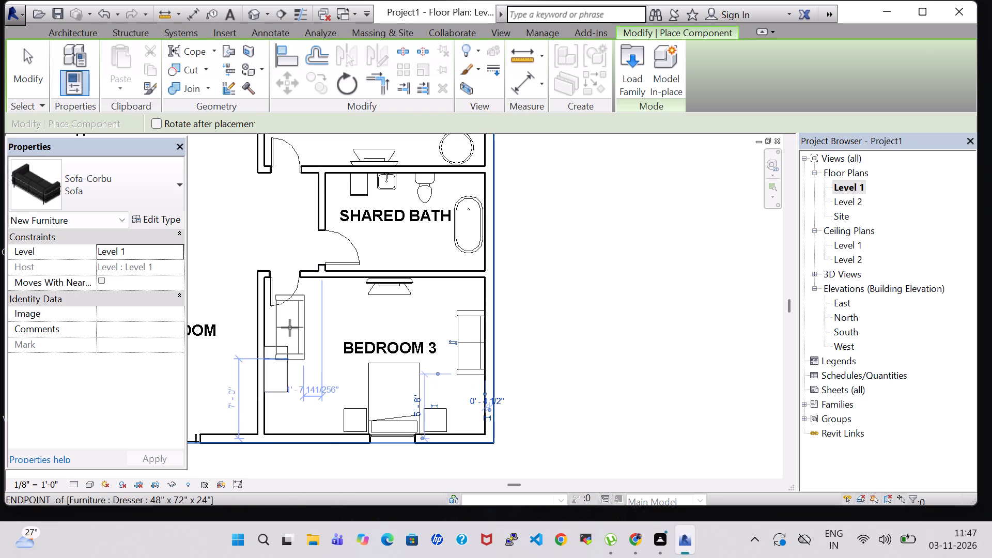
key(Escape)
Place a 24" x 48" Mirror-Ellipse on Bedroom 3's north wall, between the TV and the east wall.
click(167, 72)
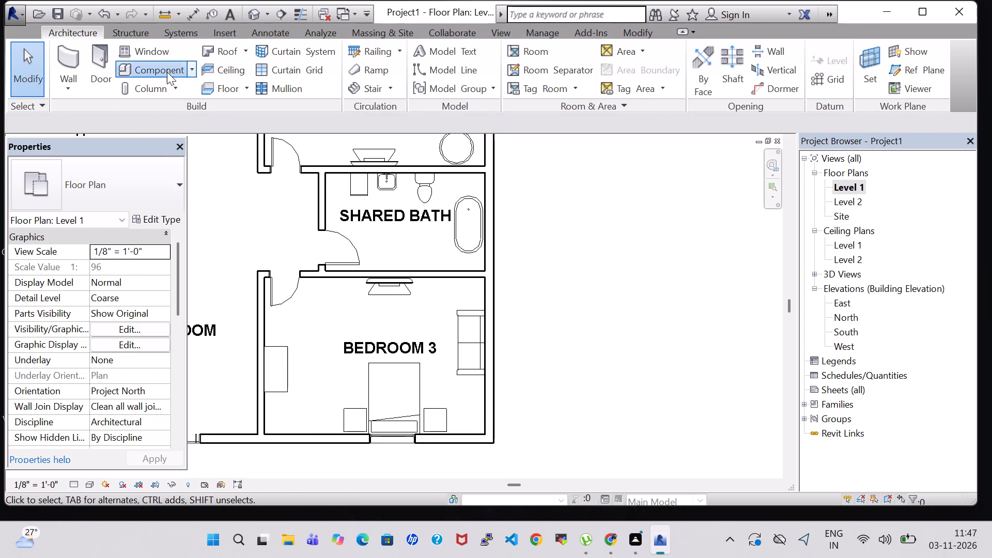
click(144, 184)
scroll(99, 309, up, 4)
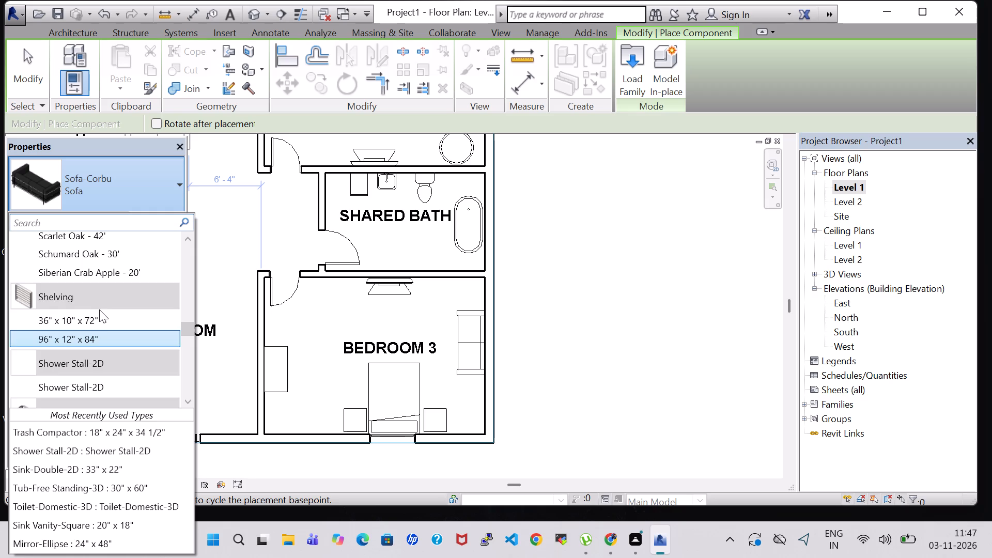
scroll(99, 309, up, 19)
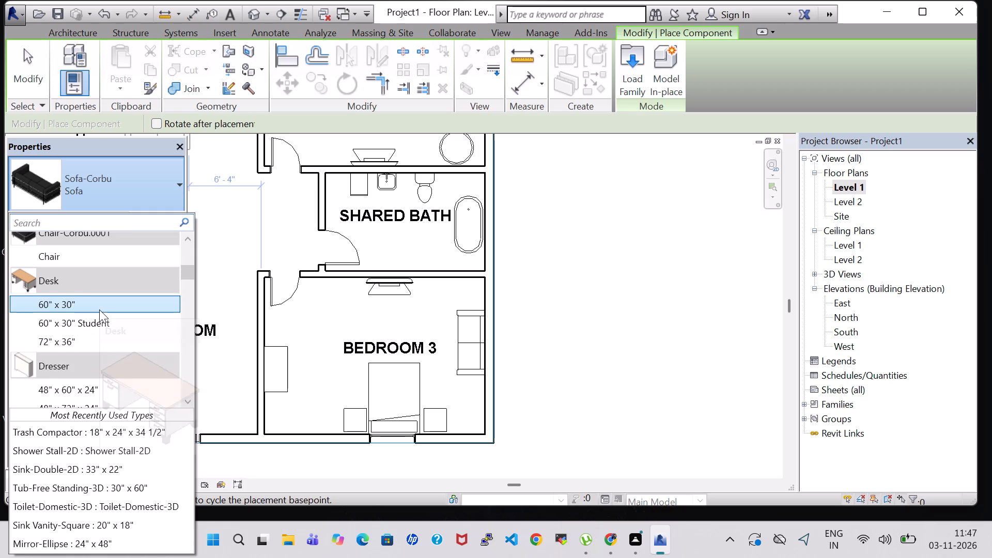
scroll(99, 309, down, 2)
scroll(86, 380, down, 2)
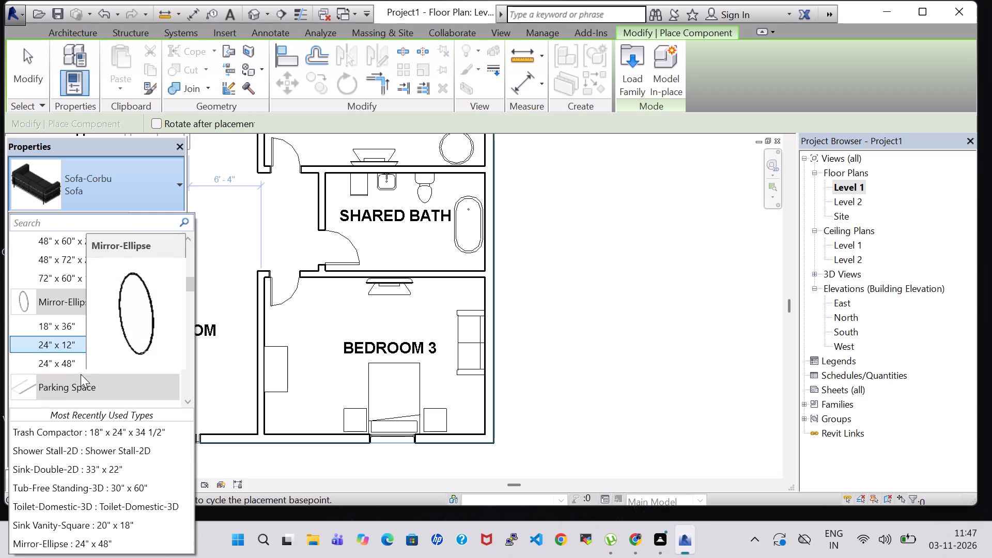
click(74, 365)
scroll(430, 298, up, 5)
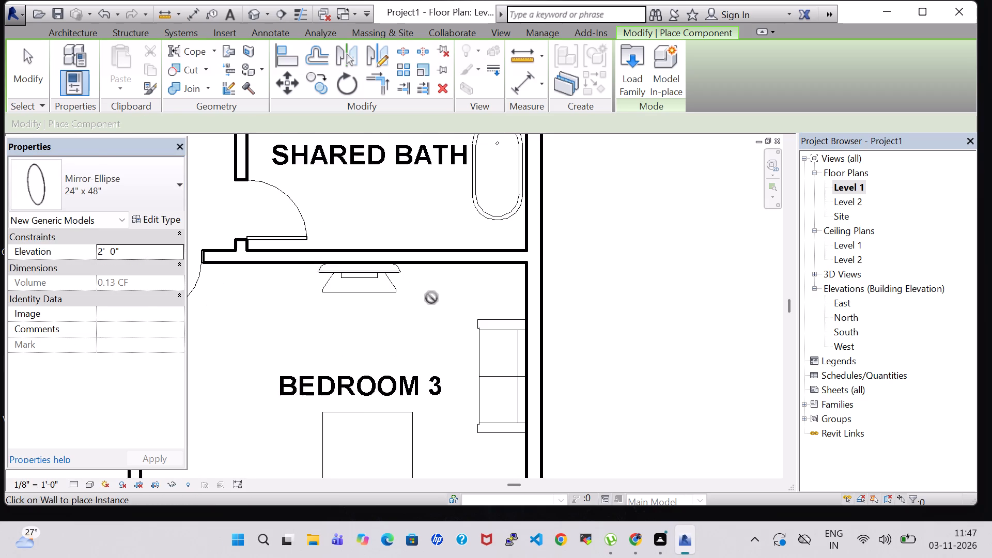
scroll(463, 261, up, 4)
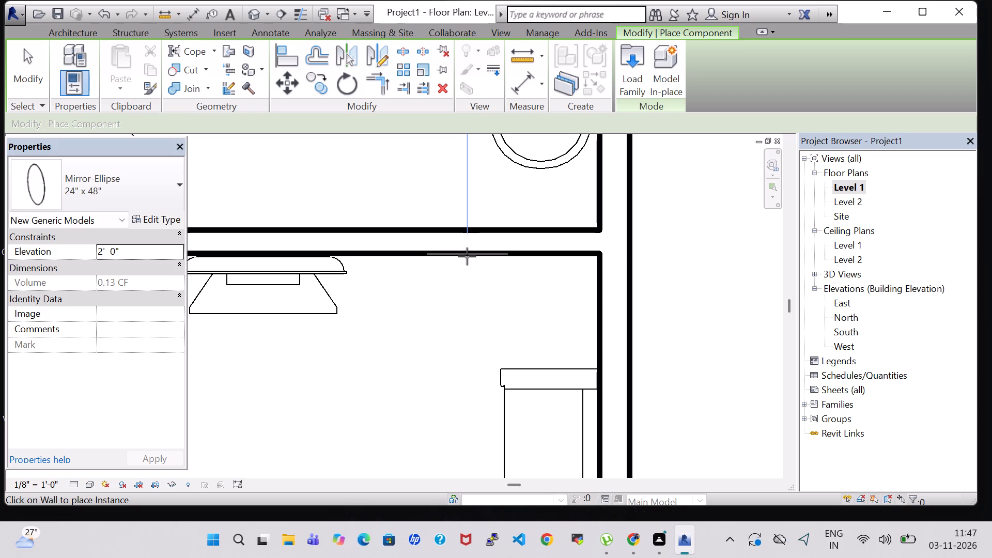
click(467, 256)
scroll(472, 293, down, 3)
key(Escape)
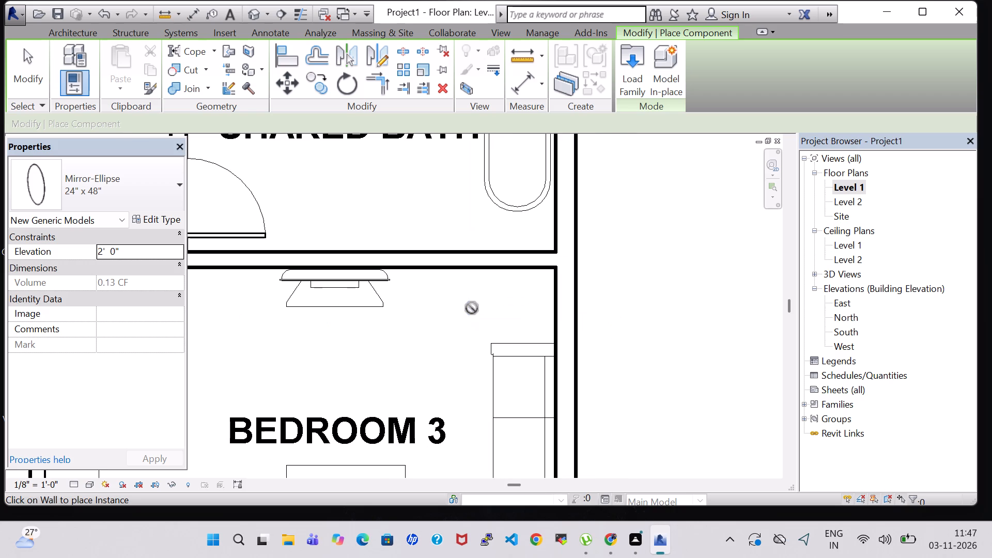
Place a Chair-Corbu chair near Bedroom 3's south wall, facing north, west of the bed and about 3' 5" from the west wall.
click(167, 156)
click(166, 179)
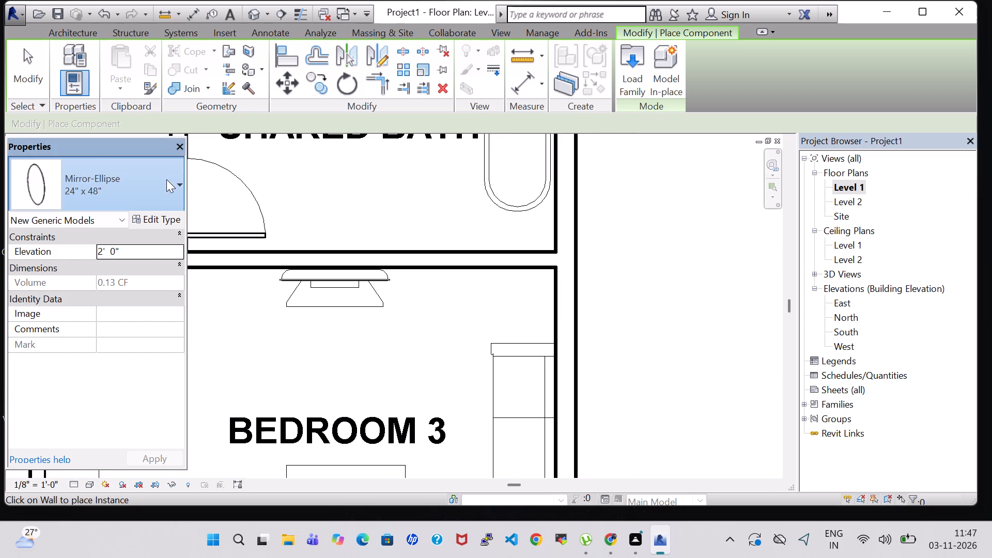
scroll(97, 284, up, 8)
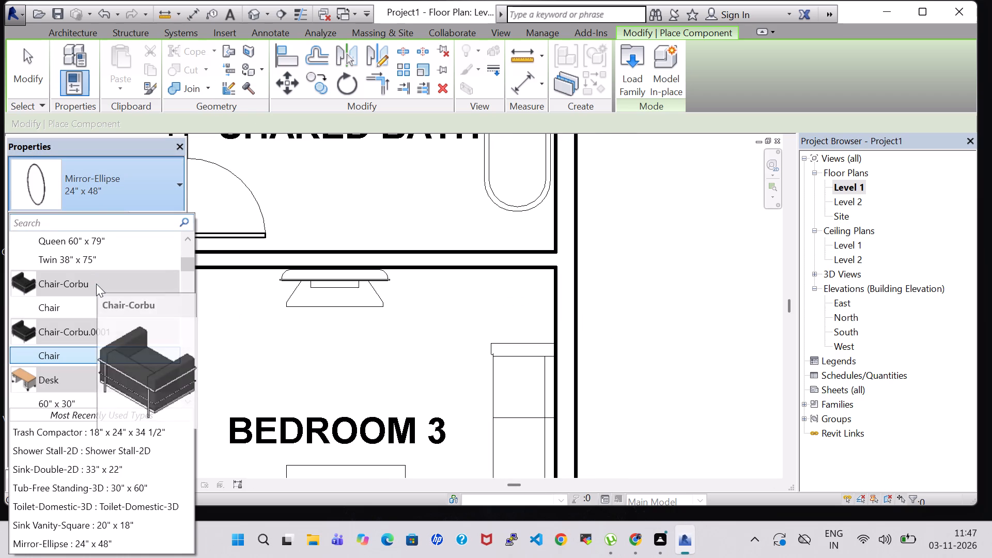
click(71, 307)
scroll(292, 385, down, 4)
middle_drag(292, 385, 442, 307)
key(space)
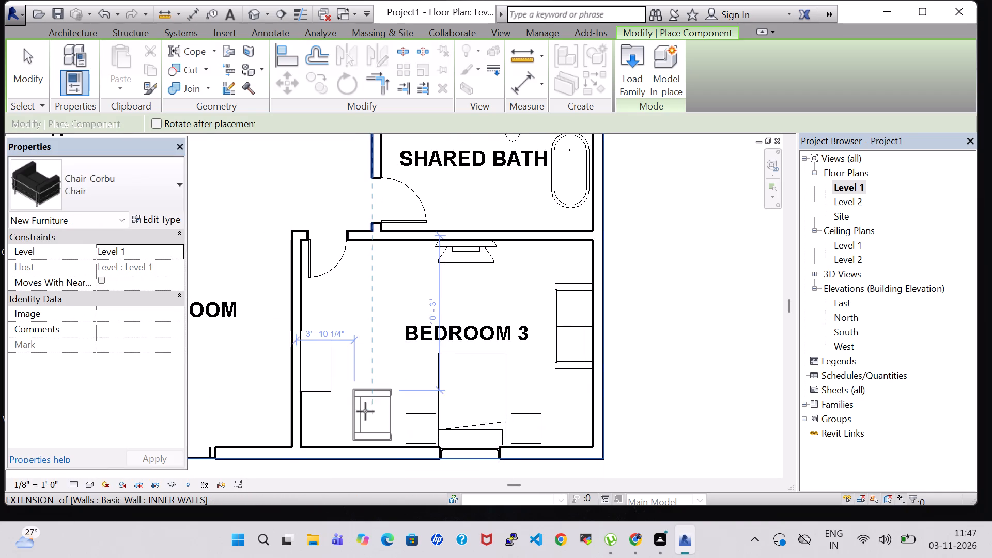
key(space)
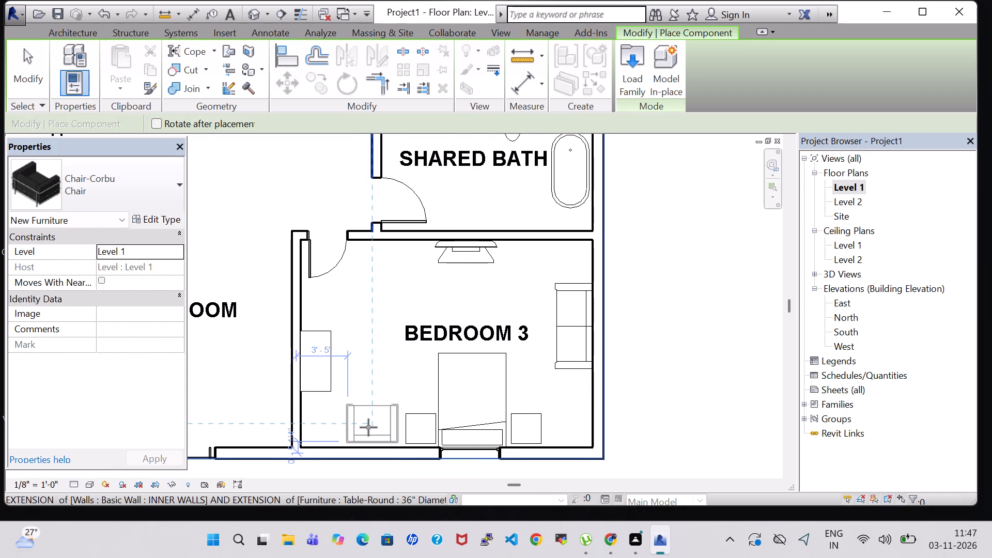
double_click(368, 427)
key(Escape)
key(Escape)
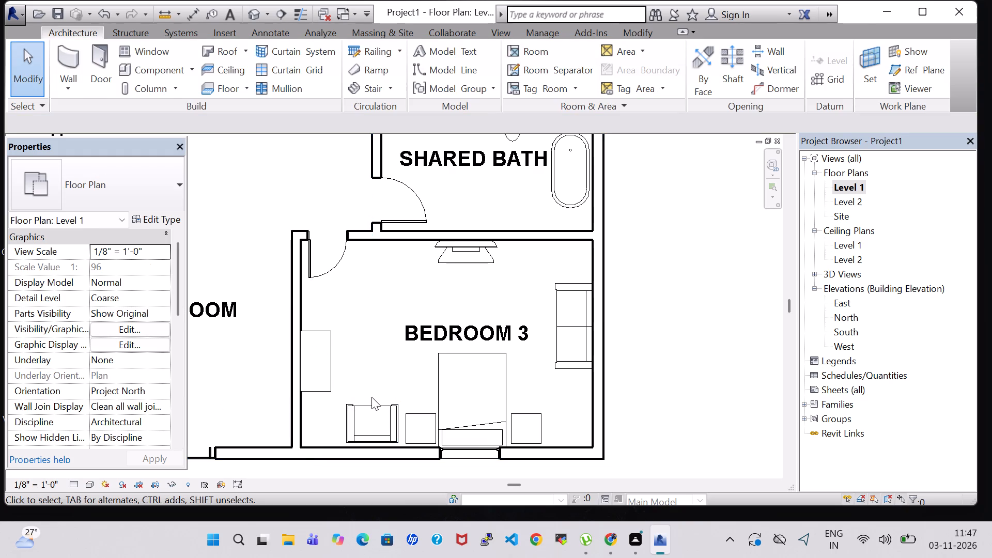
Nudge Bedroom 3's chair slightly south, up to the south wall.
click(374, 411)
key(Down)
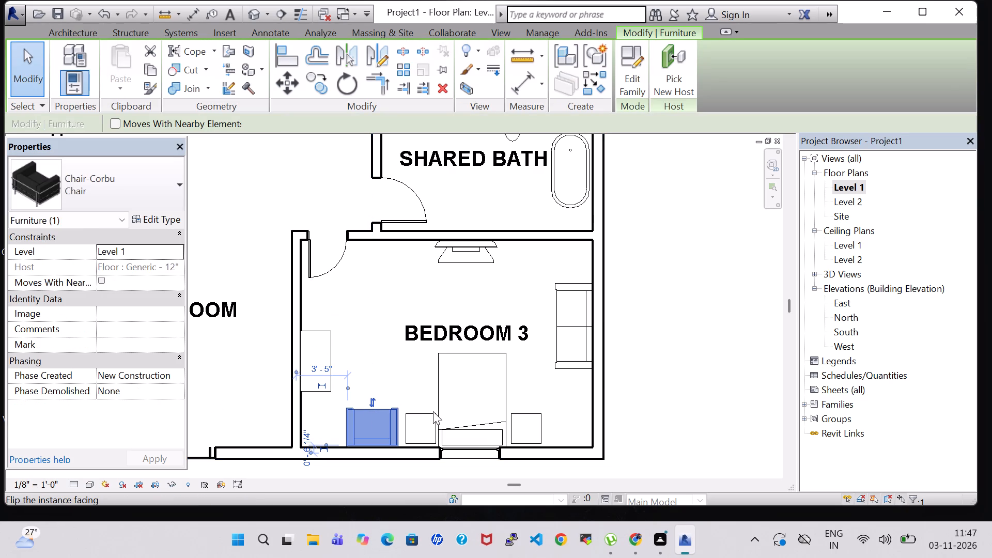
click(651, 353)
Place a 36" Diameter Table-Round in Bedroom 3's northeast corner, centred about 1' 11" from the north wall.
click(139, 66)
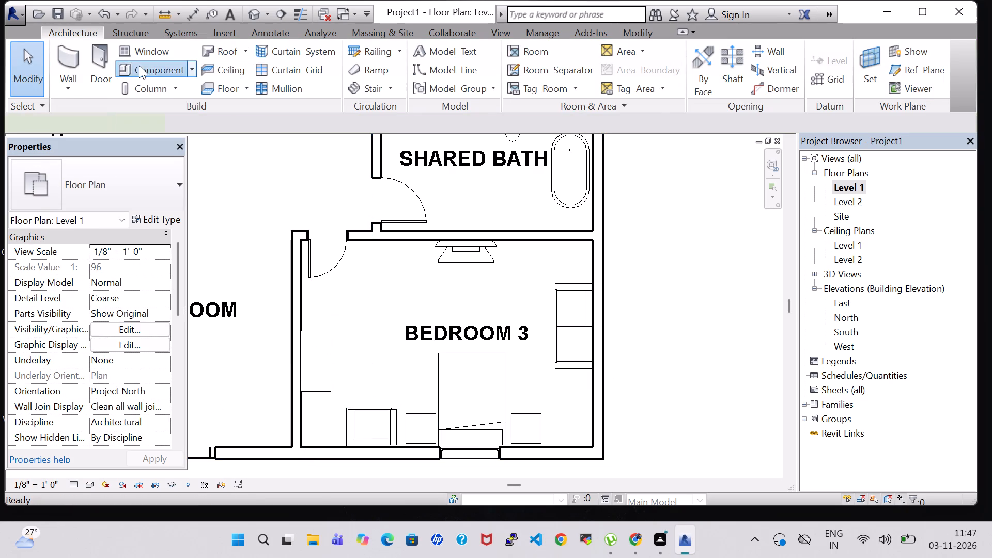
click(118, 191)
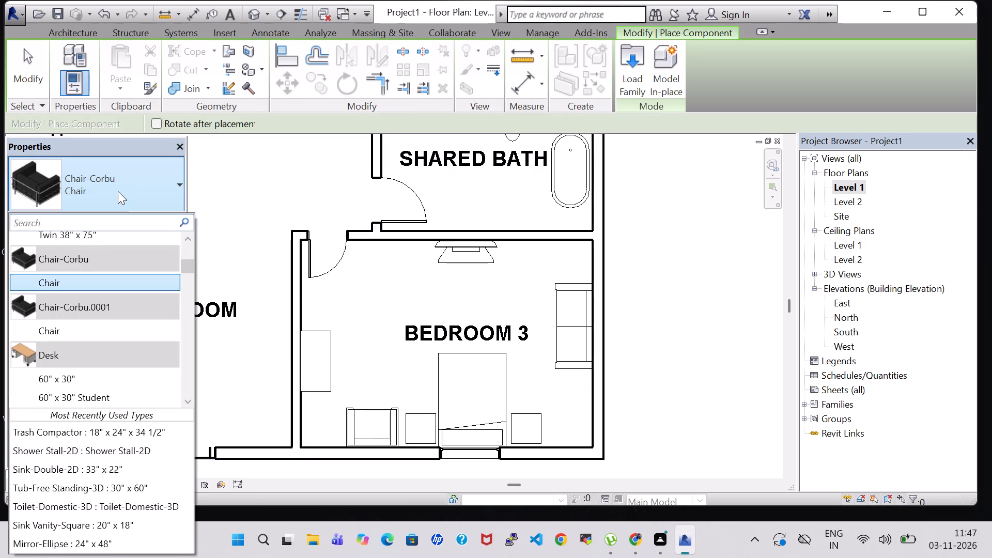
text(tab)
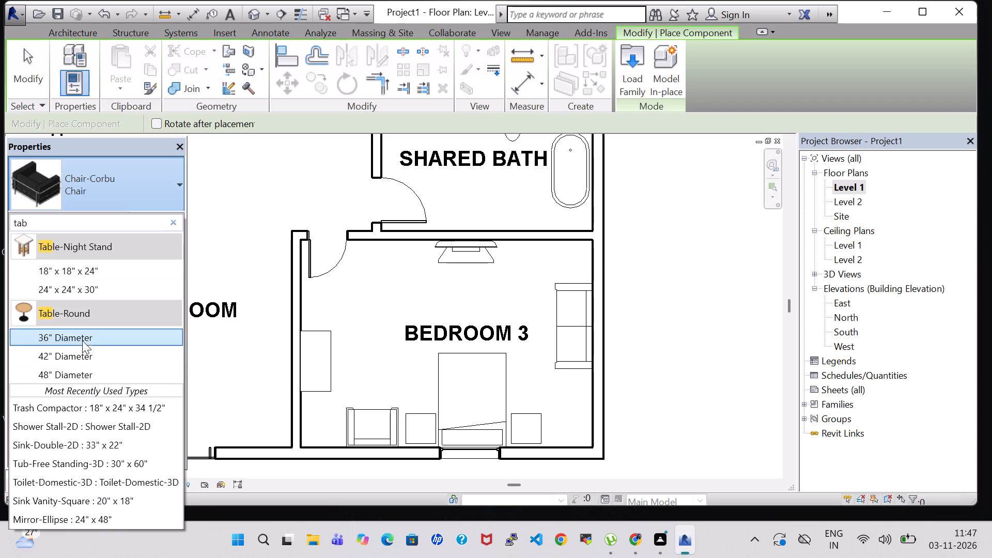
click(82, 333)
scroll(582, 261, up, 5)
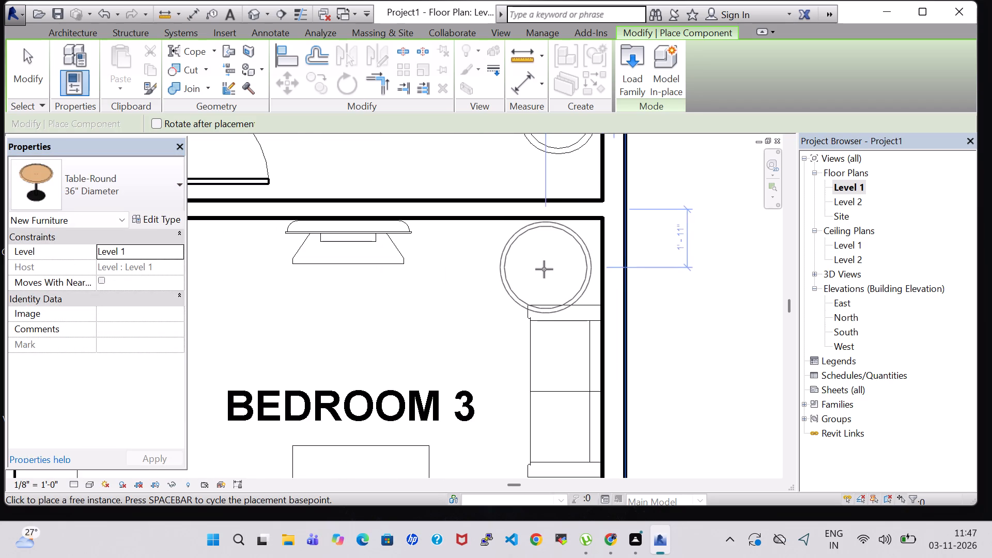
click(544, 269)
key(Escape)
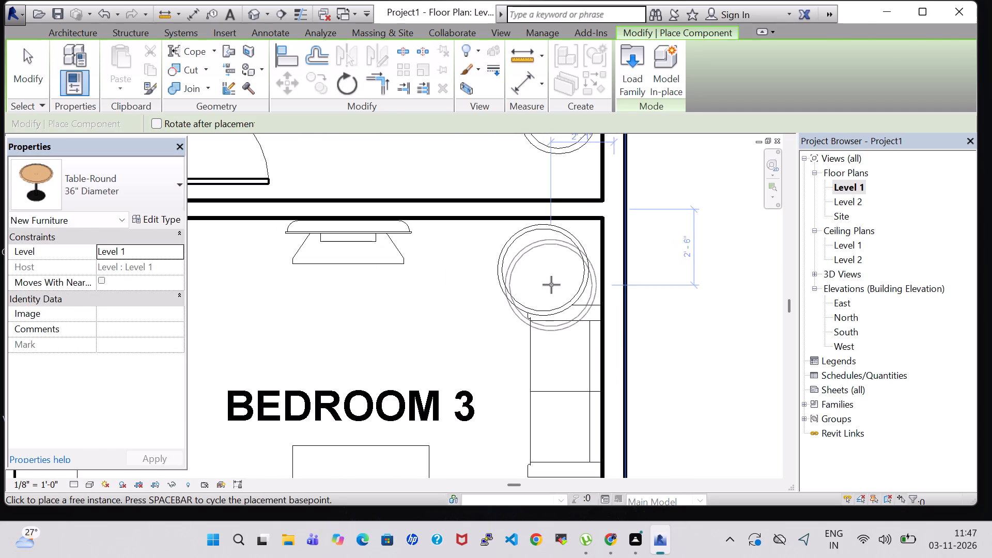
key(Escape)
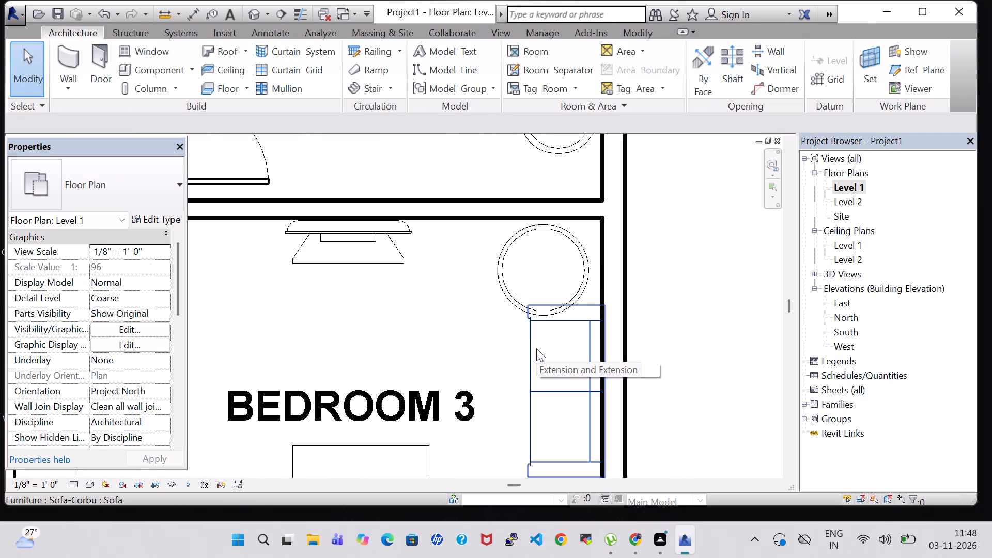
Nudge Bedroom 3's sofa south and slightly west so it clears the round table and the east wall.
key(Down)
key(Down)
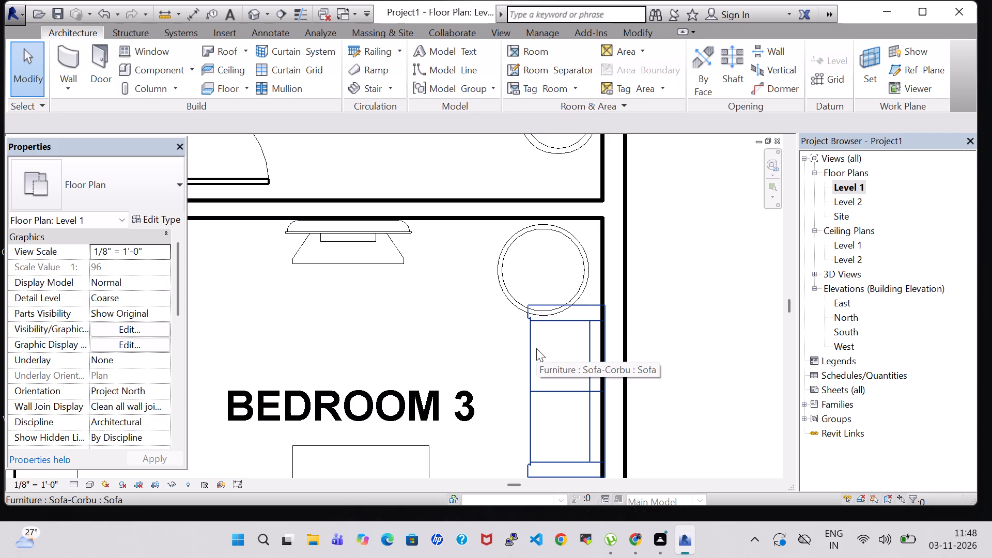
click(536, 348)
key(Down)
key(Down)
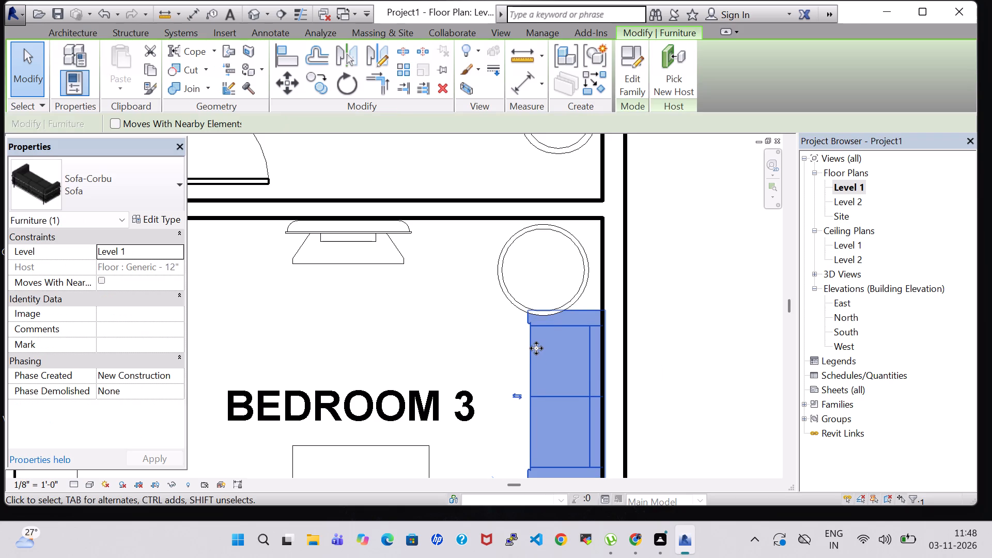
key(Left)
key(Left)
key(Down)
key(Down)
key(Down)
key(Down)
key(Down)
key(Left)
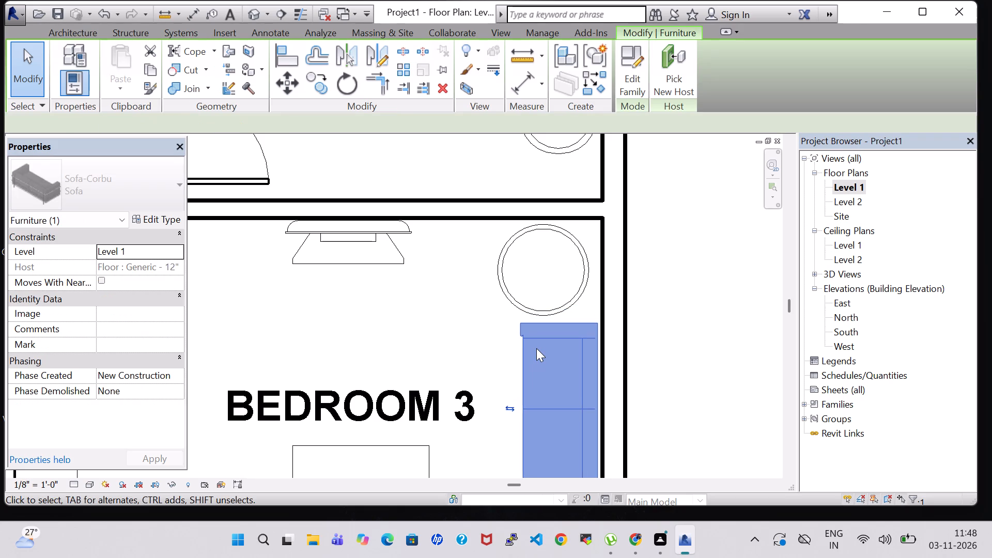
key(Down)
key(Down)
key(Down)
click(711, 346)
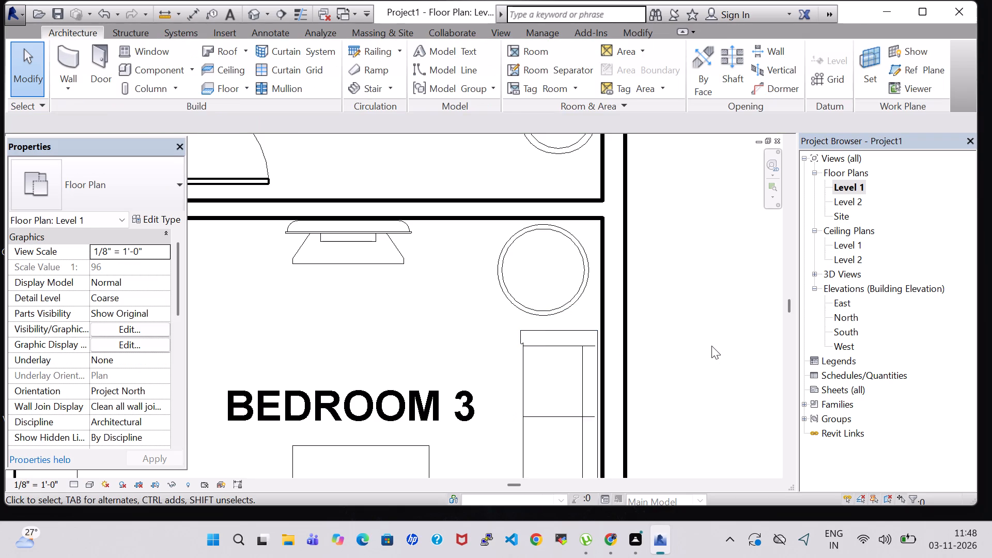
Examine Bedroom 3's new furniture and its north wall in the 3D view, and return to the Level 1 floor plan.
scroll(711, 346, down, 3)
middle_drag(711, 346, 676, 316)
scroll(669, 294, down, 1)
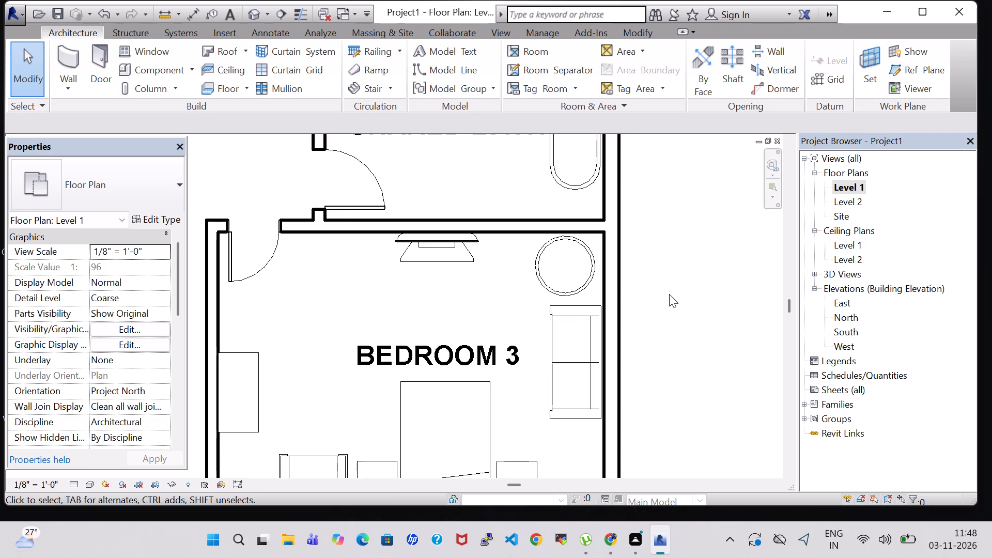
middle_drag(673, 268, 678, 263)
middle_click(676, 254)
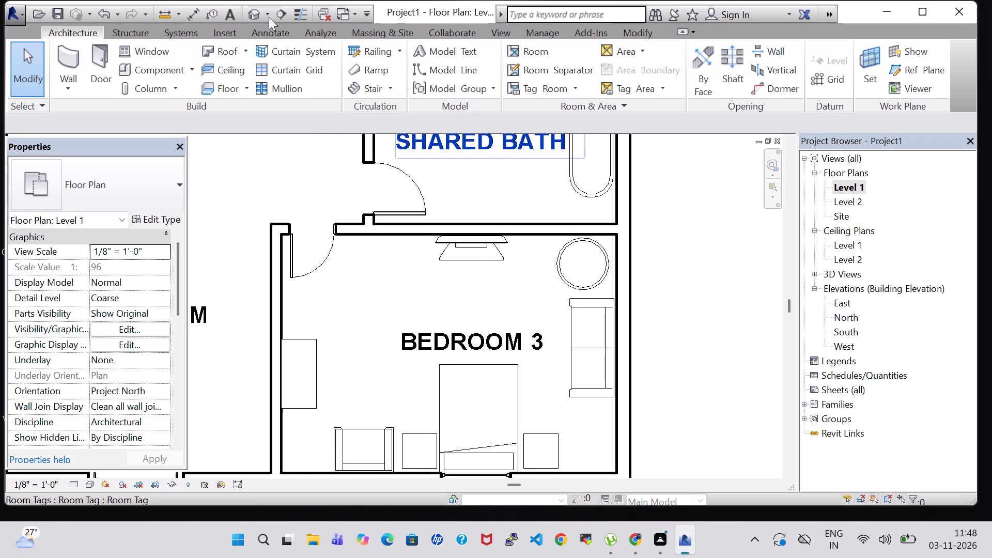
click(256, 10)
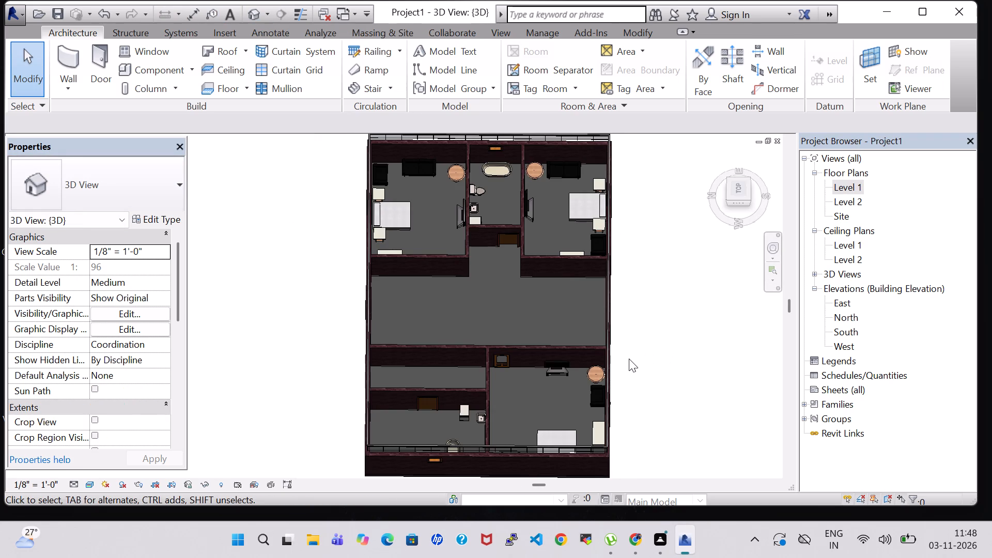
shift+middle_click(629, 359)
shift+middle_drag(629, 359, 629, 345)
shift+middle_drag(630, 337, 630, 331)
scroll(456, 359, up, 13)
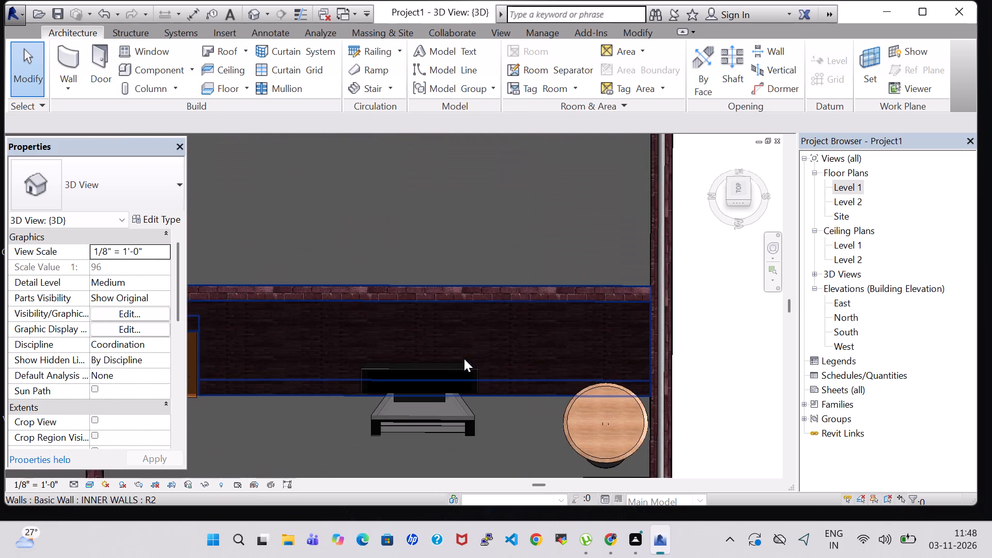
middle_drag(734, 394, 728, 364)
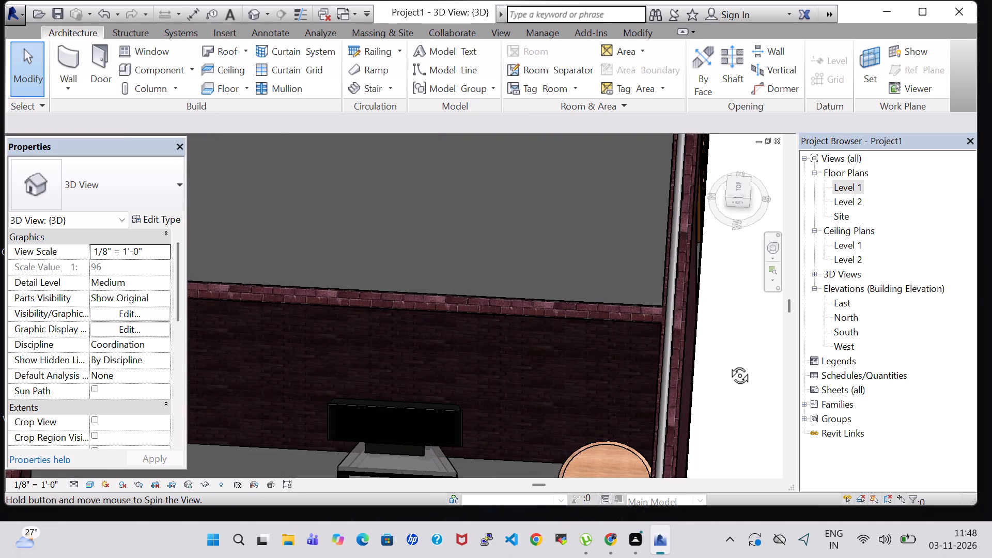
middle_drag(728, 364, 723, 328)
double_click(863, 182)
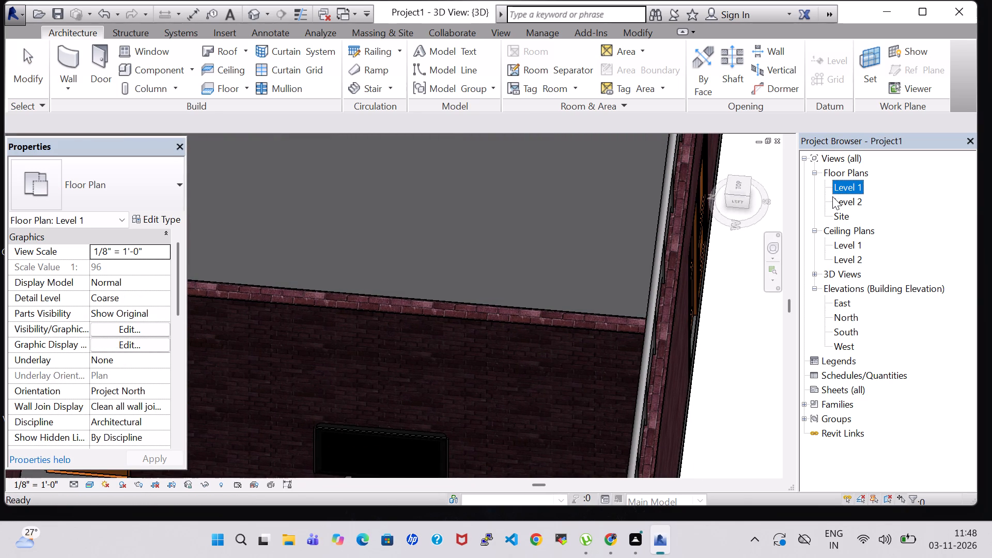
On the Level 1 floor plan, nudge Bedroom 3's elliptical mirror east along the north wall until it is centred behind the round table.
double_click(832, 196)
click(841, 198)
double_click(843, 182)
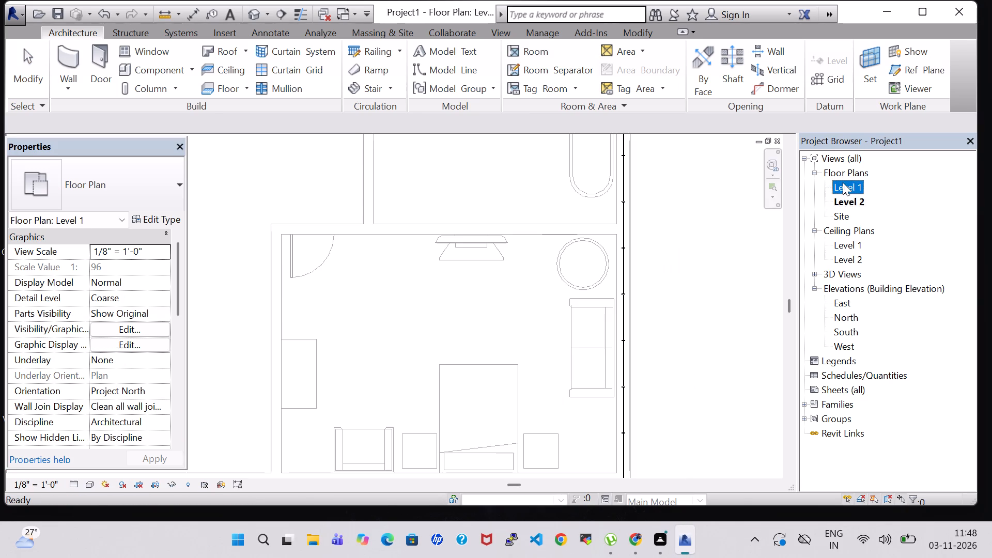
scroll(542, 251, down, 1)
scroll(559, 237, up, 6)
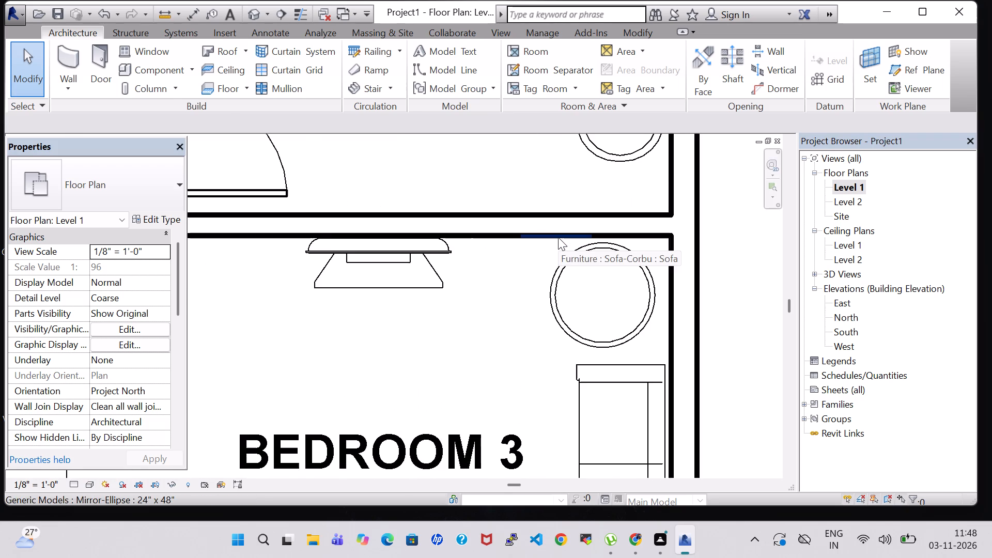
click(558, 237)
key(Right)
key(Right)
key(Right)
key(Right)
key(Right)
key(Right)
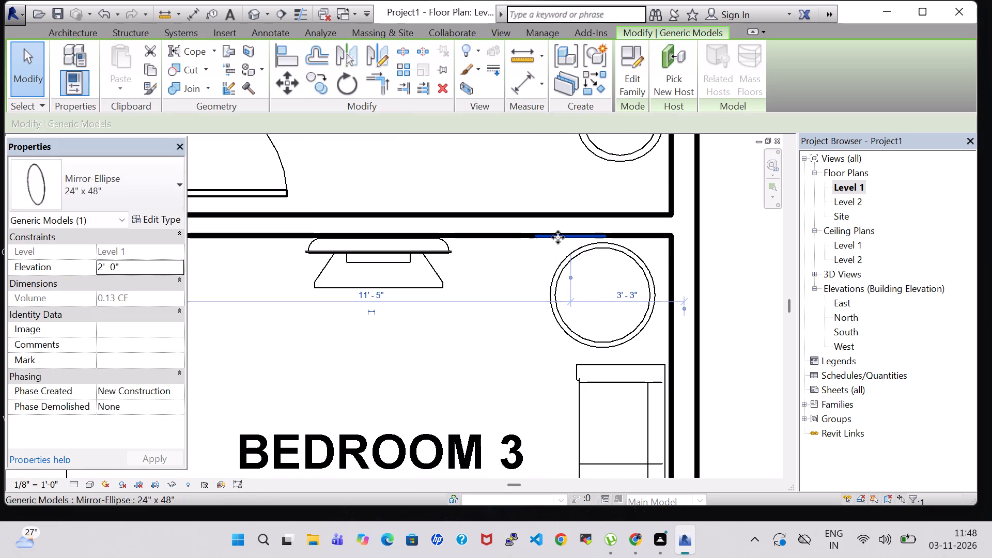
key(Right)
key(Right)
key(Right)
key(Right)
key(Right)
key(Right)
key(Right)
key(Right)
key(Right)
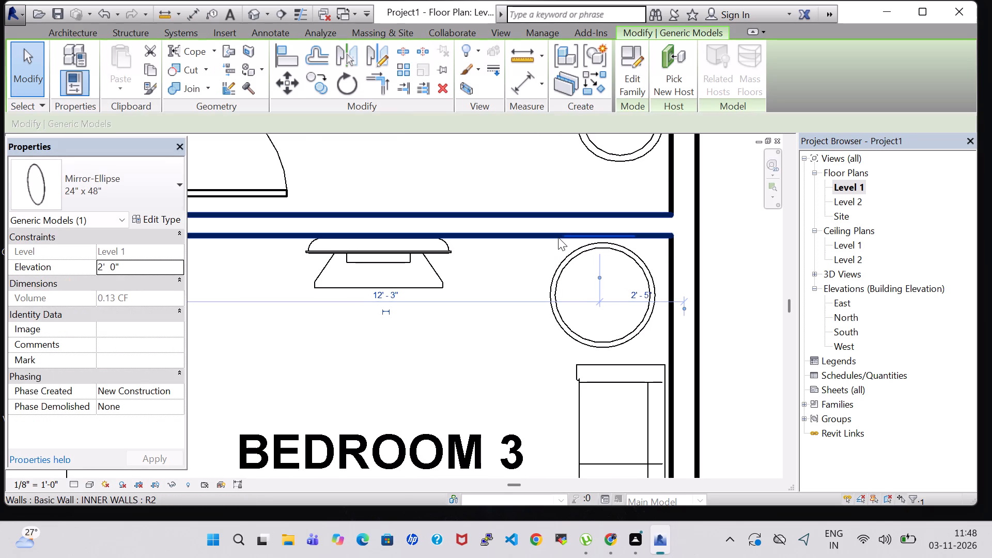
key(Right)
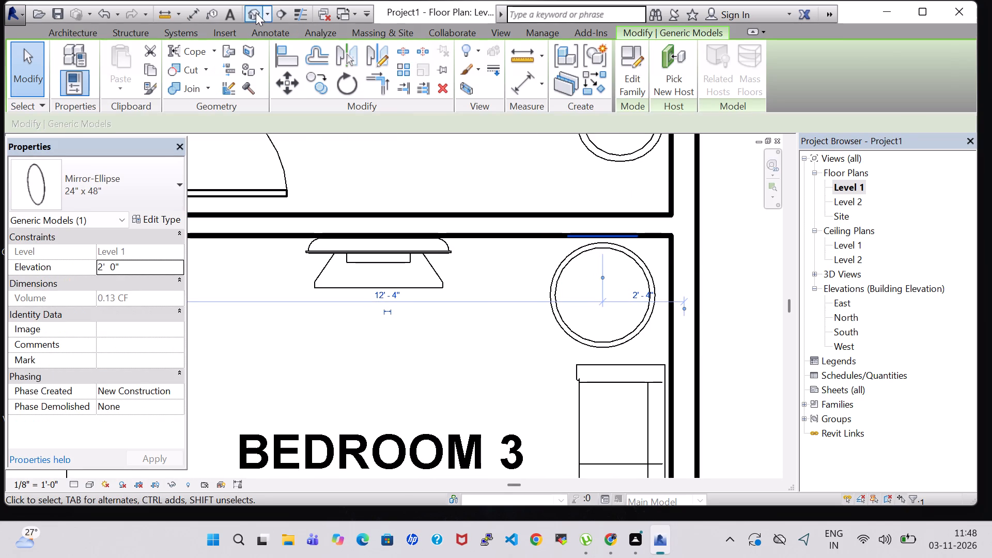
Examine the furnished rooms from several sides in the 3D view, ending on the master bedroom.
click(256, 12)
scroll(713, 384, down, 2)
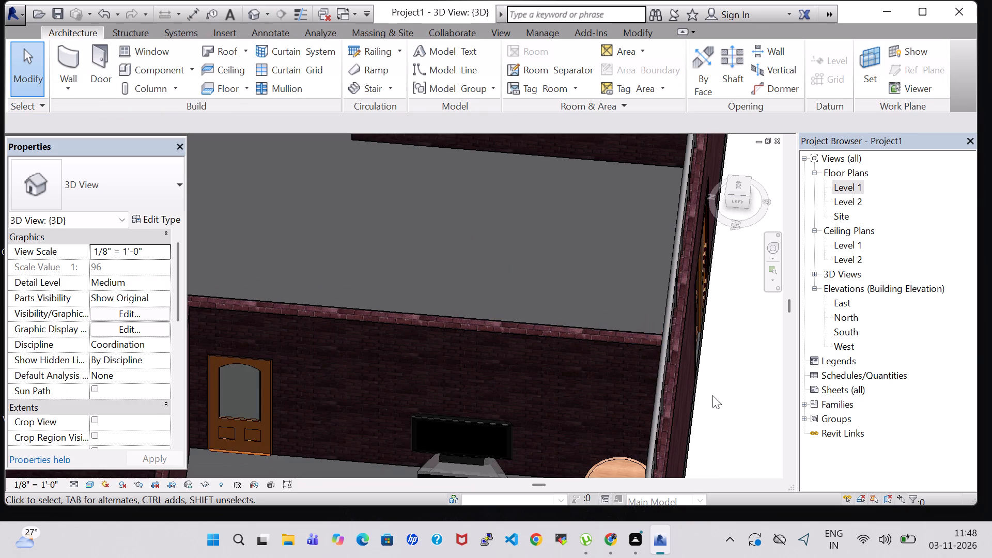
middle_drag(712, 395, 701, 322)
scroll(701, 322, down, 7)
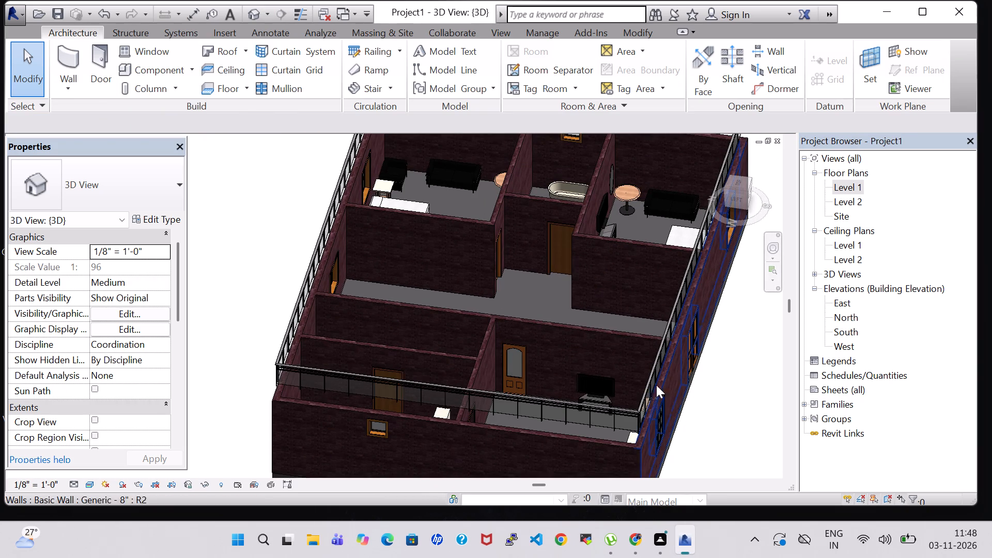
middle_drag(538, 304, 547, 306)
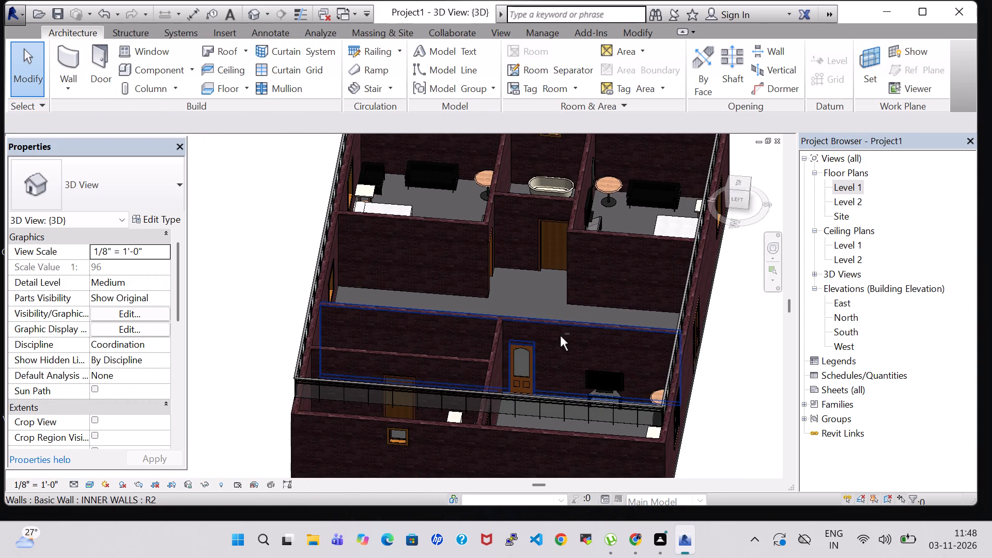
shift+middle_drag(545, 278, 683, 358)
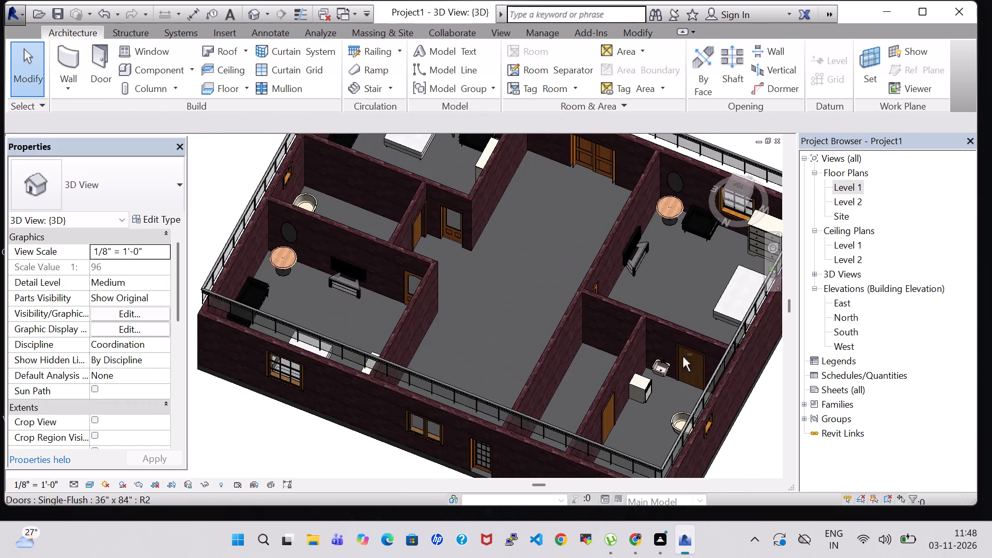
shift+middle_drag(672, 253, 714, 231)
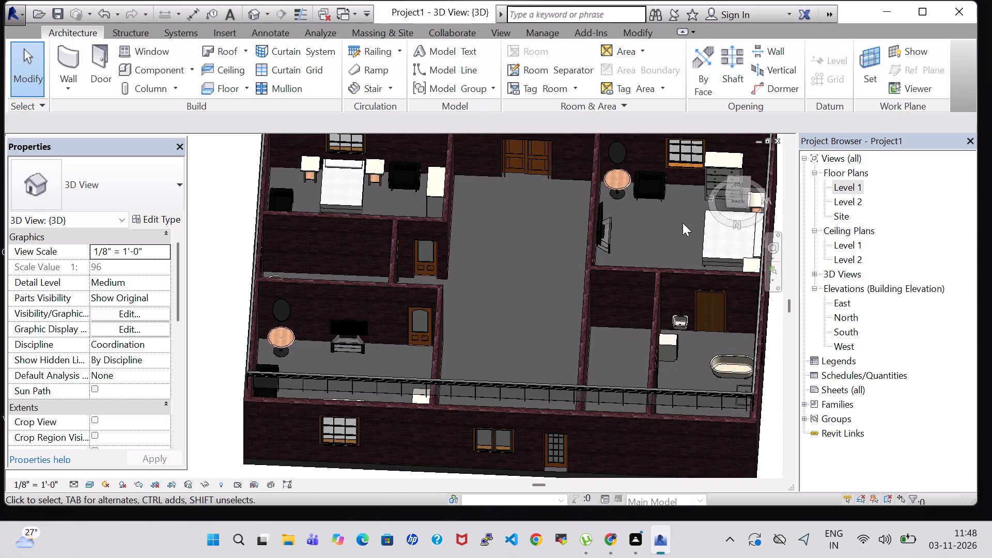
middle_drag(683, 223, 638, 286)
scroll(637, 286, up, 5)
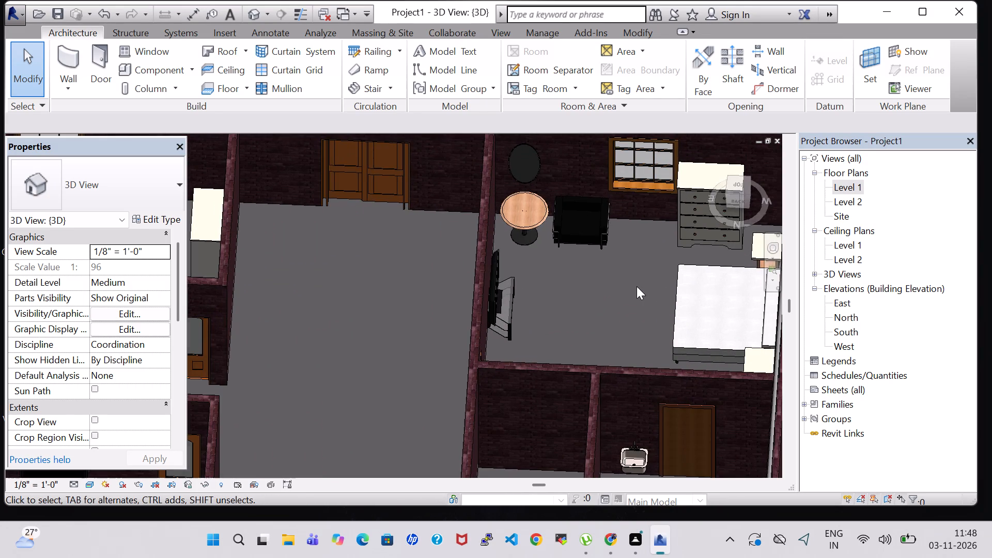
Nudge the master bedroom's dresser slightly west along the south wall, away from the window.
click(712, 170)
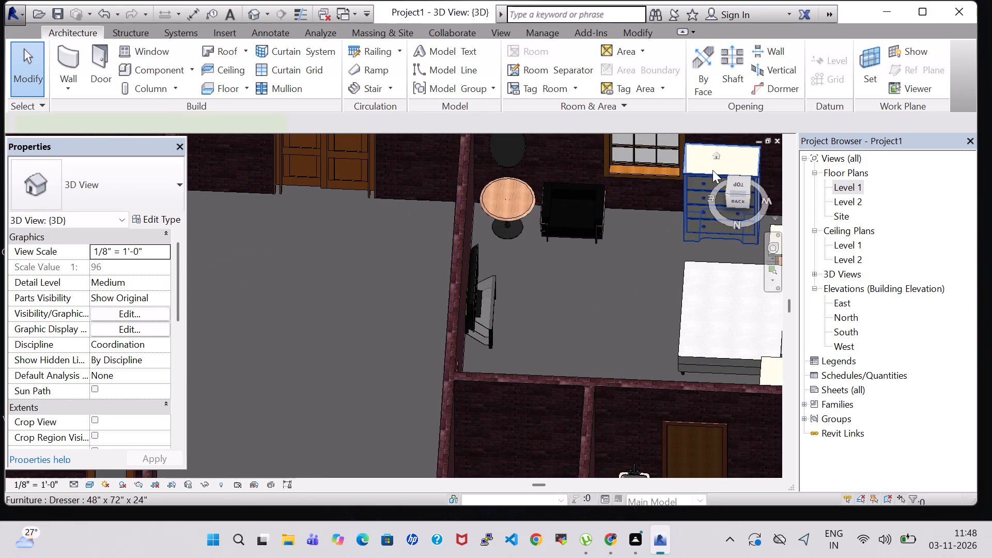
key(Right)
key(Right)
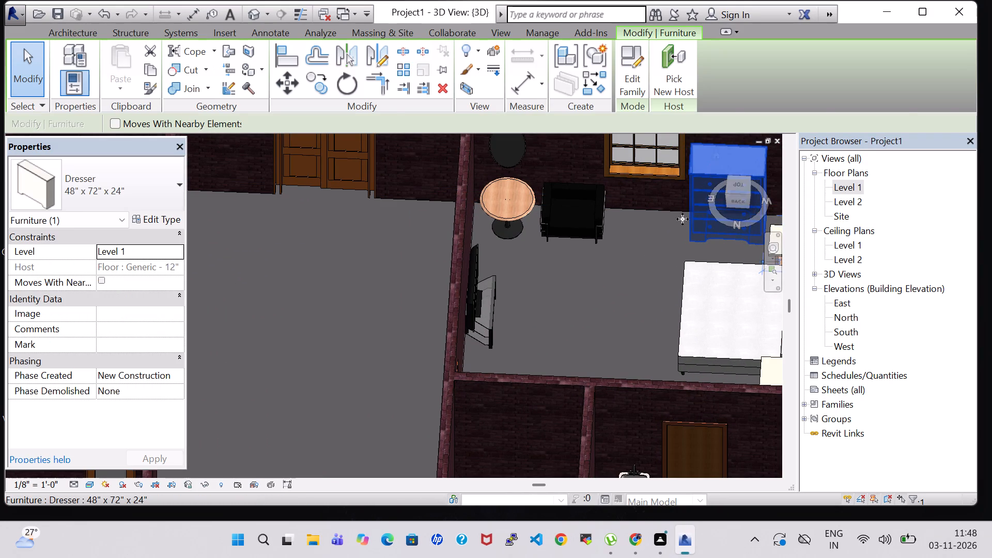
click(572, 319)
Examine the master bedroom's furniture in the 3D view, and return to the whole Level 1 floor plan.
shift+middle_drag(594, 275, 629, 251)
middle_drag(552, 250, 547, 281)
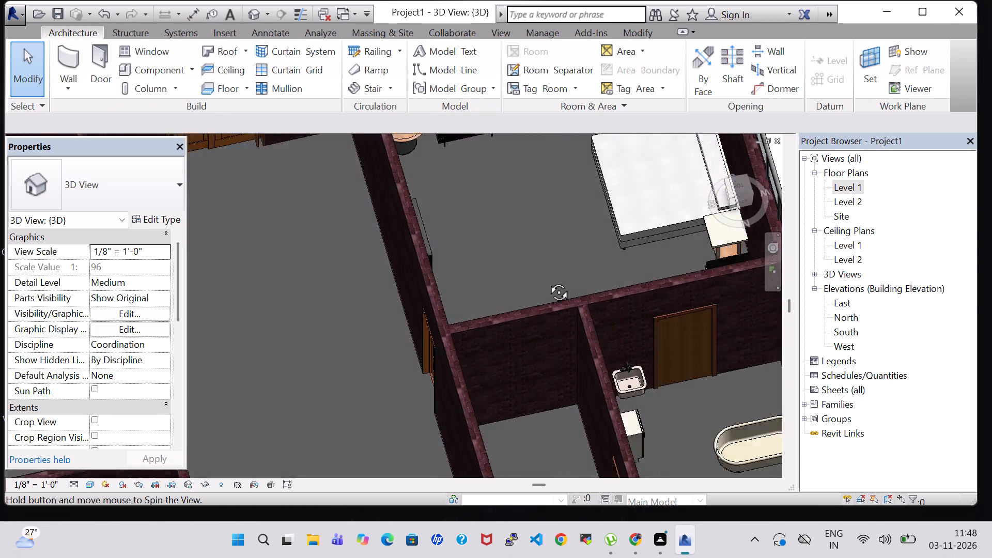
middle_drag(547, 281, 542, 252)
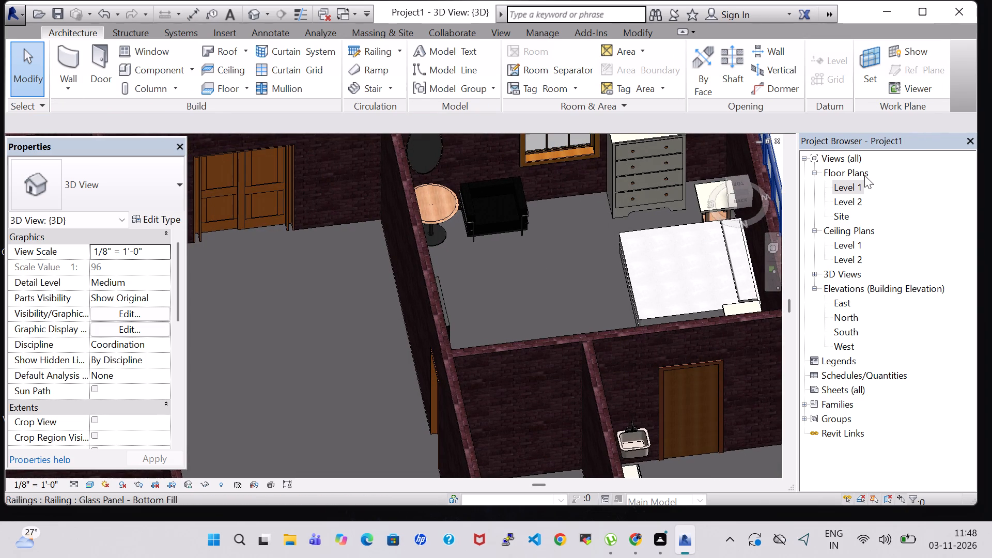
double_click(859, 184)
scroll(667, 236, down, 12)
middle_drag(700, 203, 687, 278)
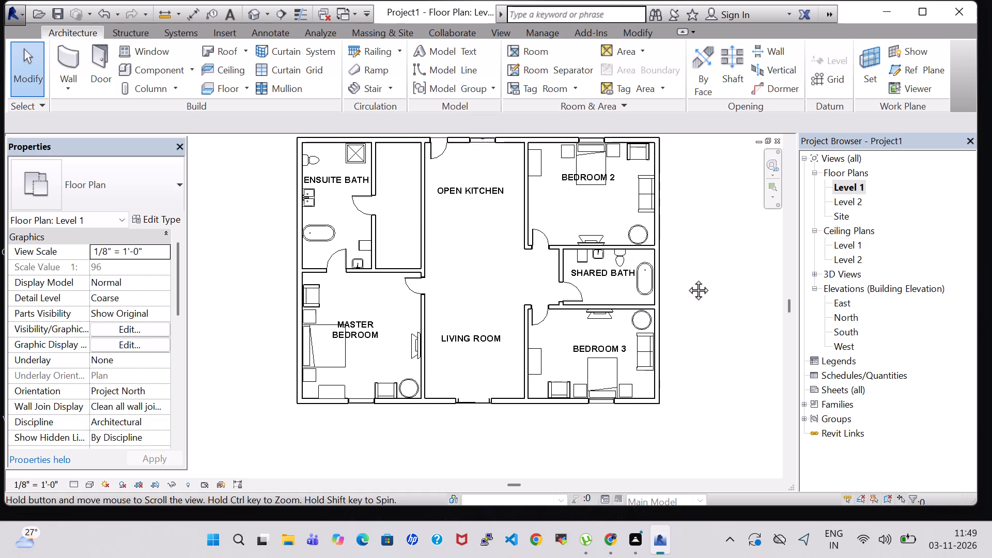
middle_drag(687, 278, 676, 311)
middle_click(687, 293)
middle_click(687, 293)
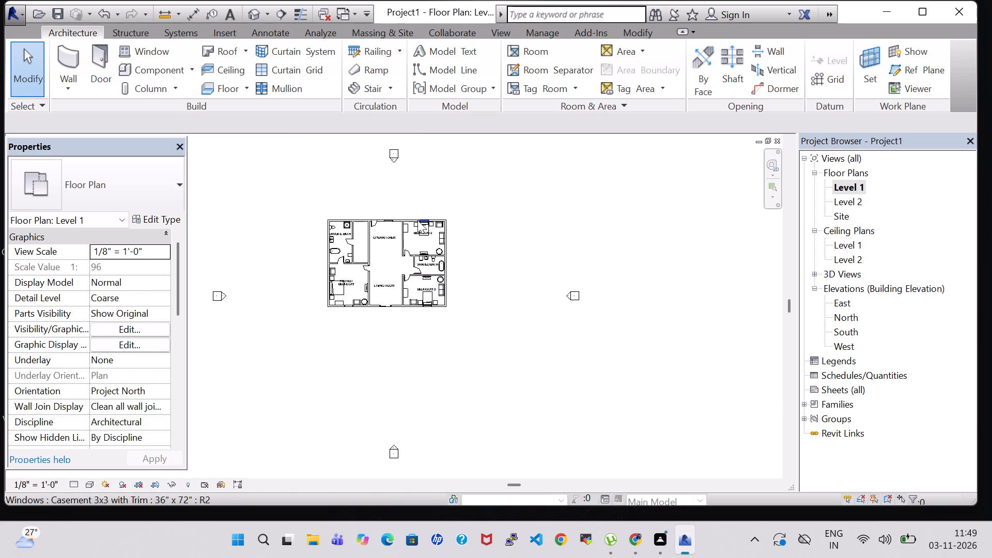
scroll(415, 220, up, 8)
middle_drag(554, 287, 637, 233)
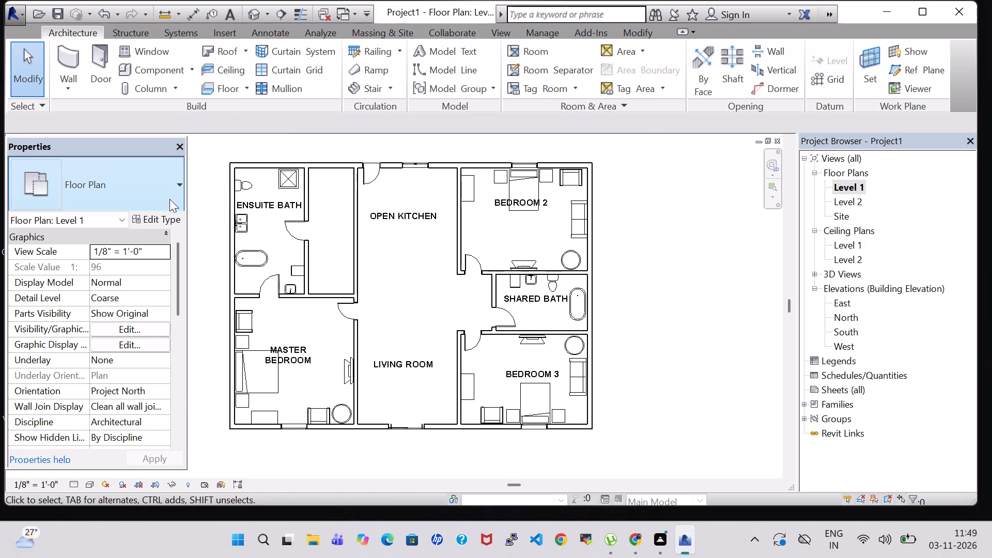
Load the Kitchenette - Medium family from the Domestic specialty equipment folder and place it against the Open Kitchen's north wall.
click(150, 67)
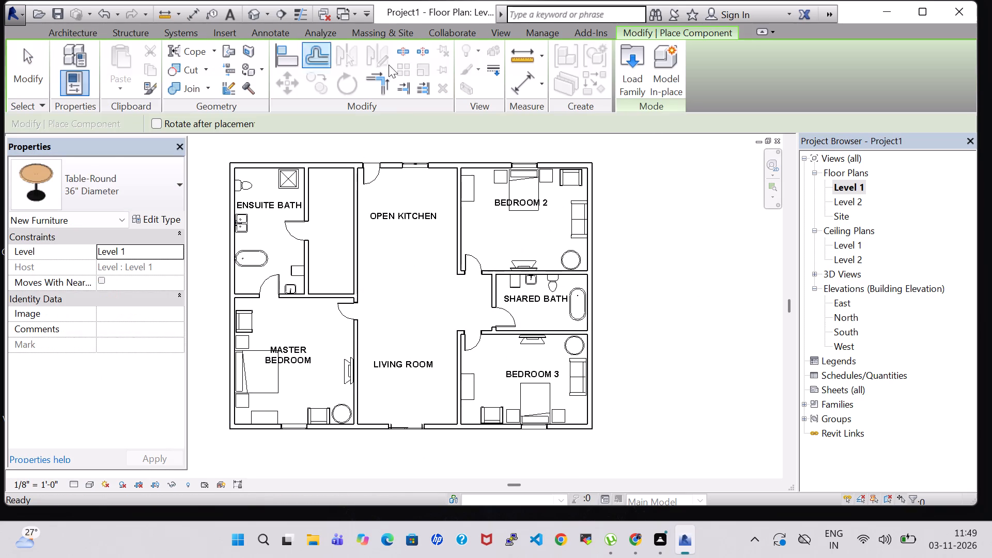
click(647, 67)
scroll(467, 276, down, 3)
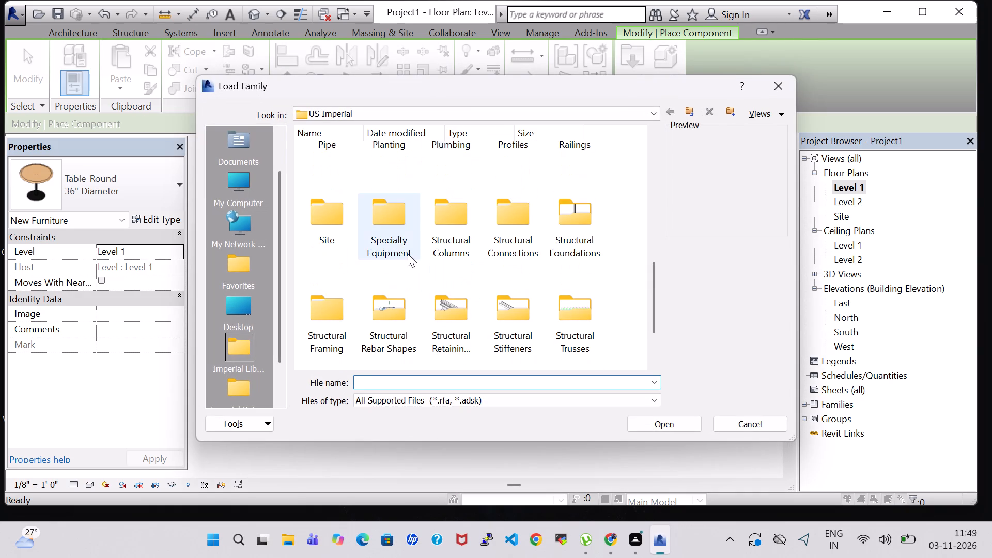
double_click(398, 230)
double_click(388, 188)
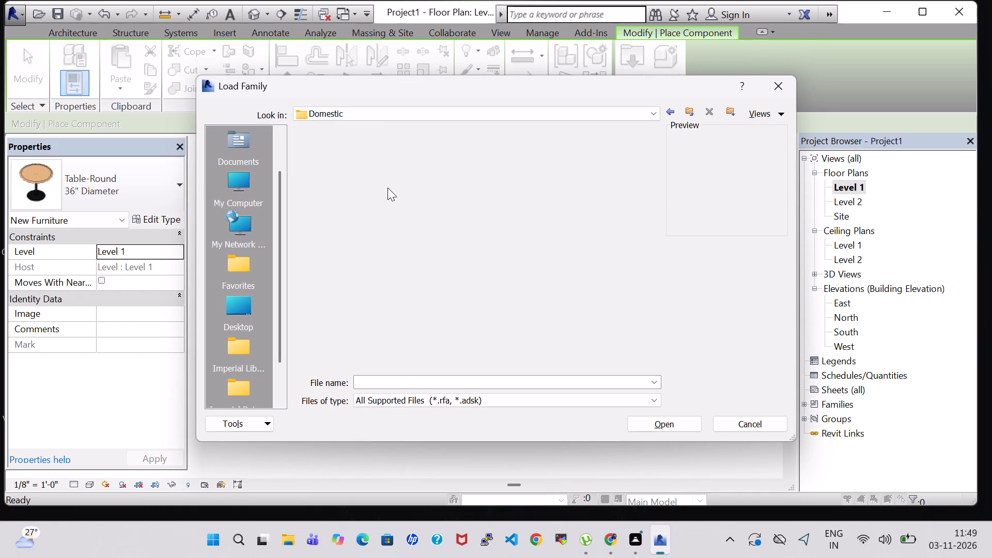
click(585, 174)
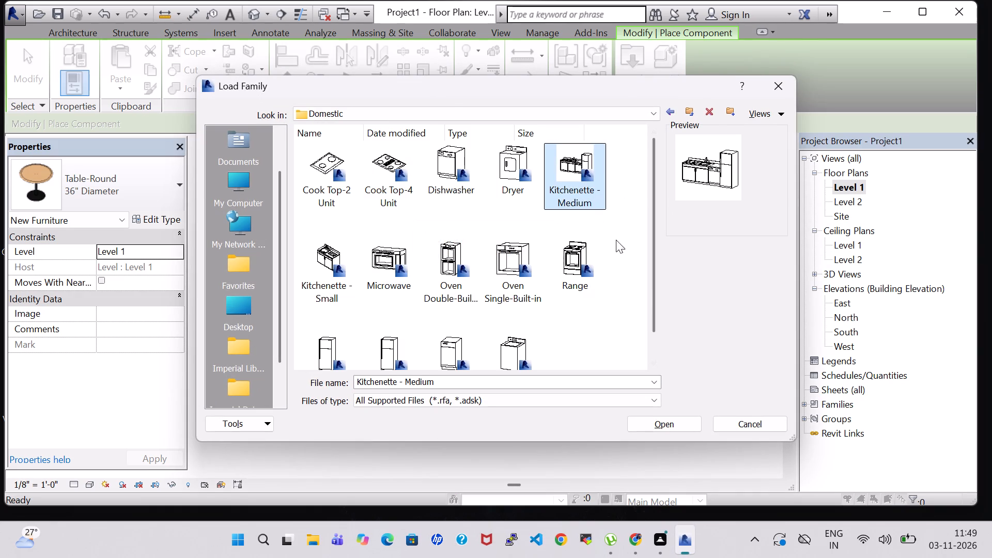
click(671, 422)
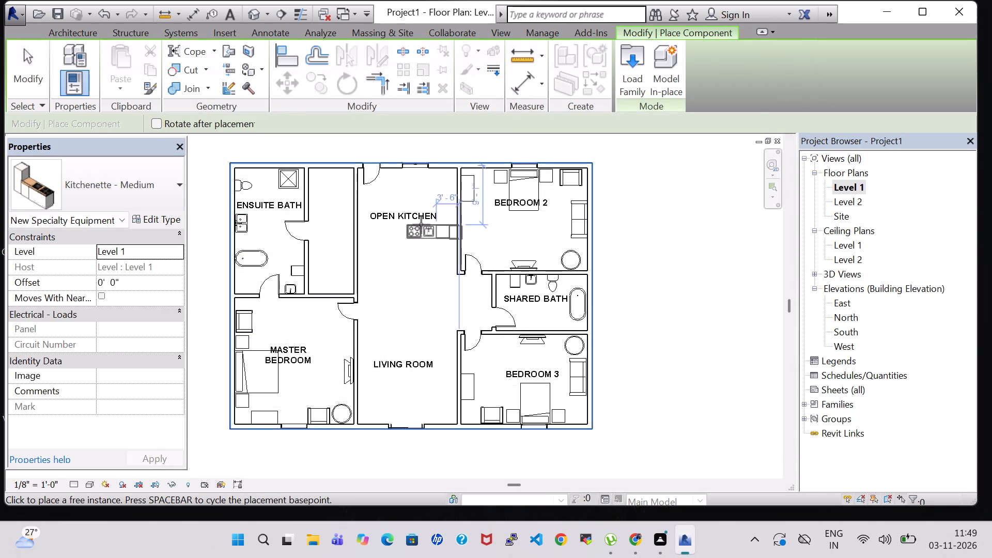
scroll(421, 225, up, 3)
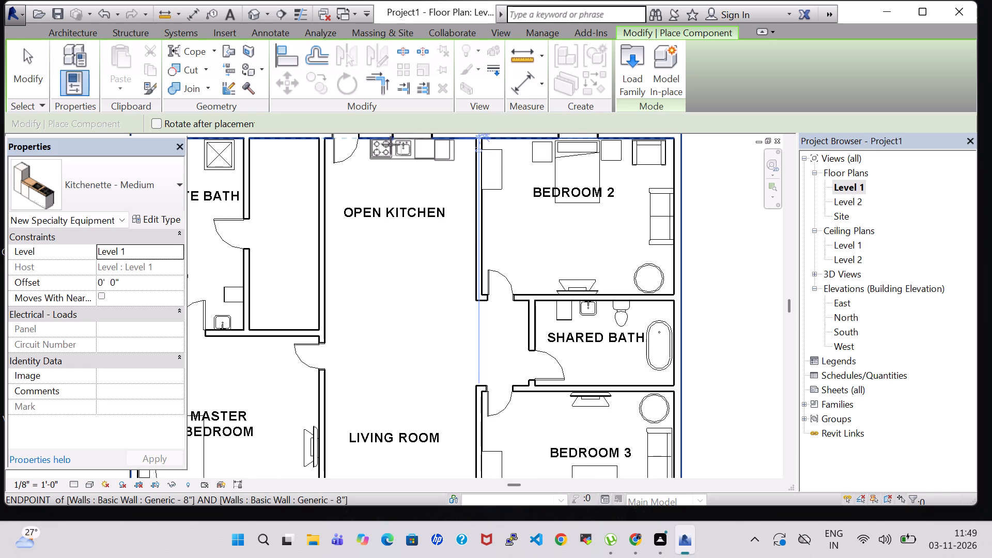
key(Escape)
key(Escape)
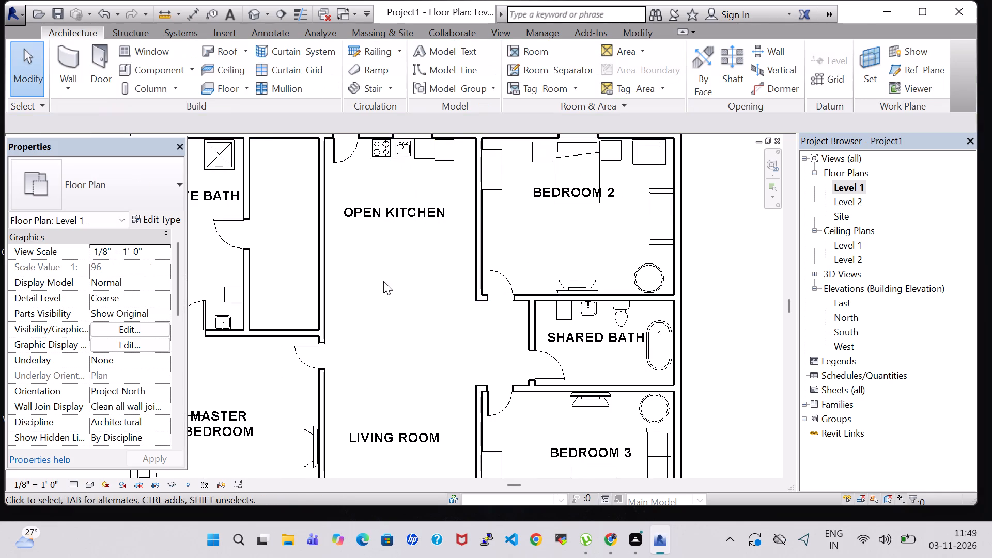
Nudge the kitchenette slightly east along the Open Kitchen's north wall, away from the door.
click(415, 161)
key(Right)
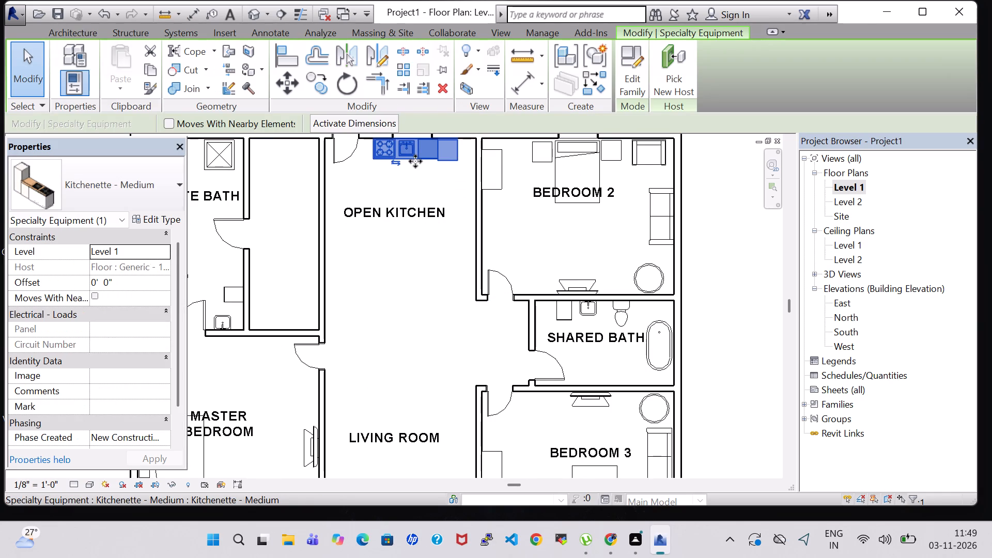
key(Down)
key(Up)
key(Right)
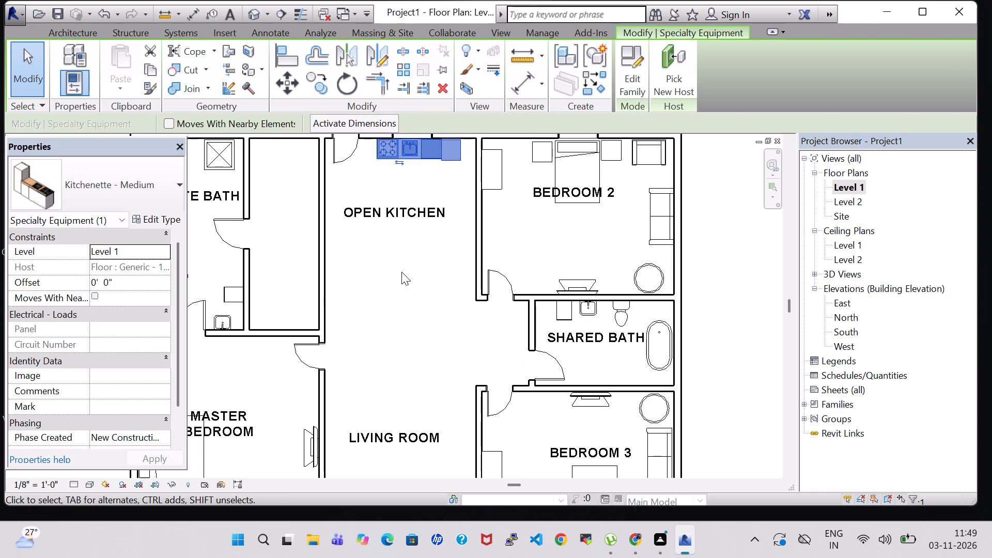
double_click(401, 272)
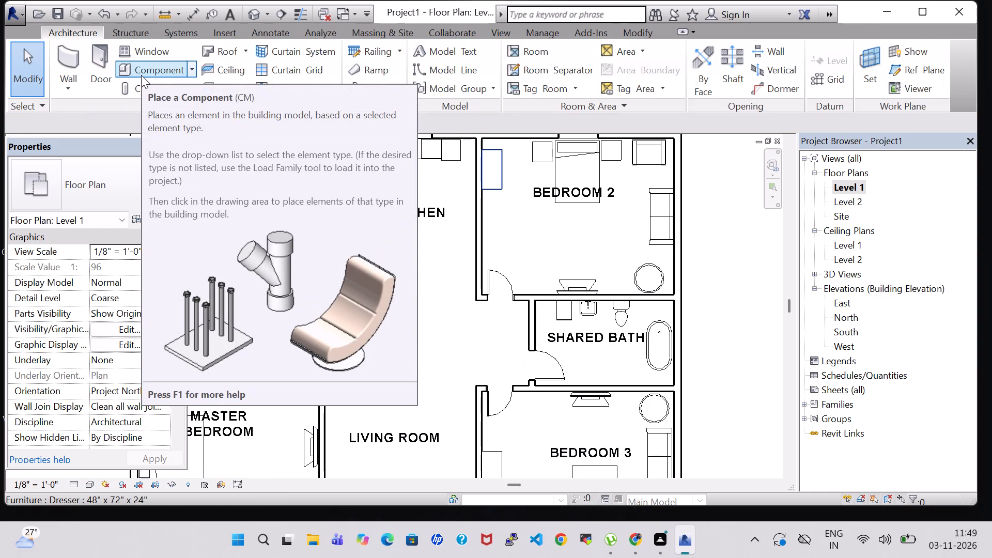
Load the Oven Double-Built-in family from the Domestic specialty equipment folder and place the 21 1/2" x 39 1/4" x 21" type, rotated, against the Open Kitchen's west wall.
click(141, 75)
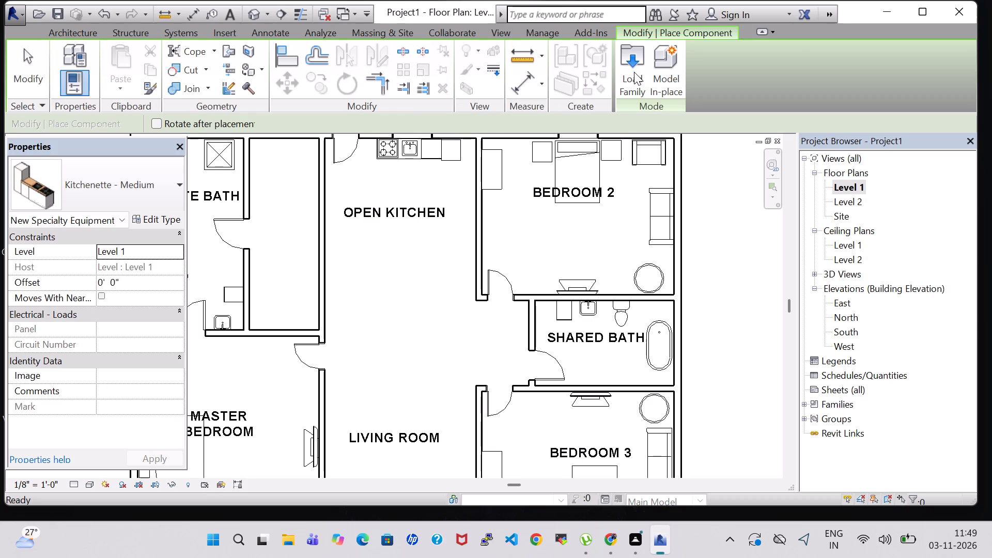
double_click(634, 72)
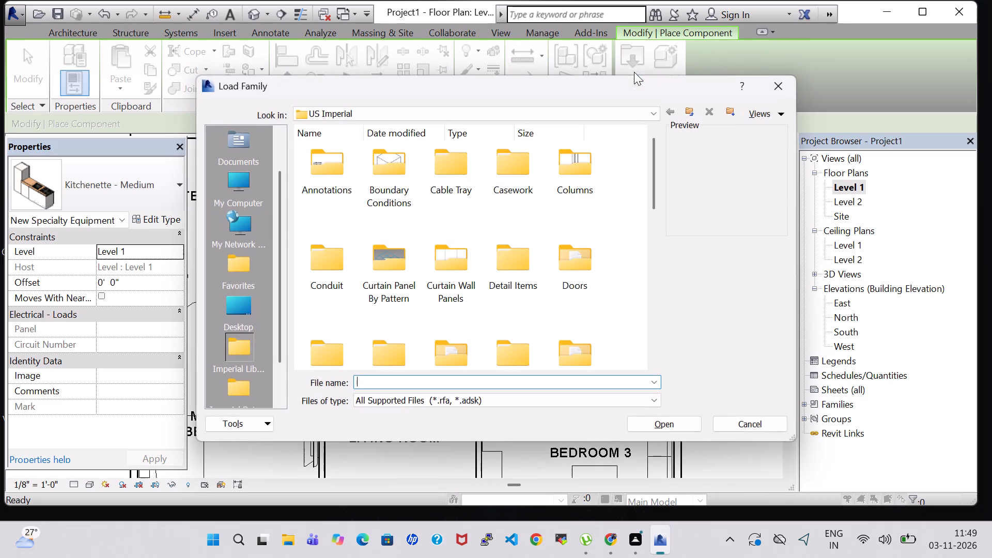
scroll(542, 233, down, 2)
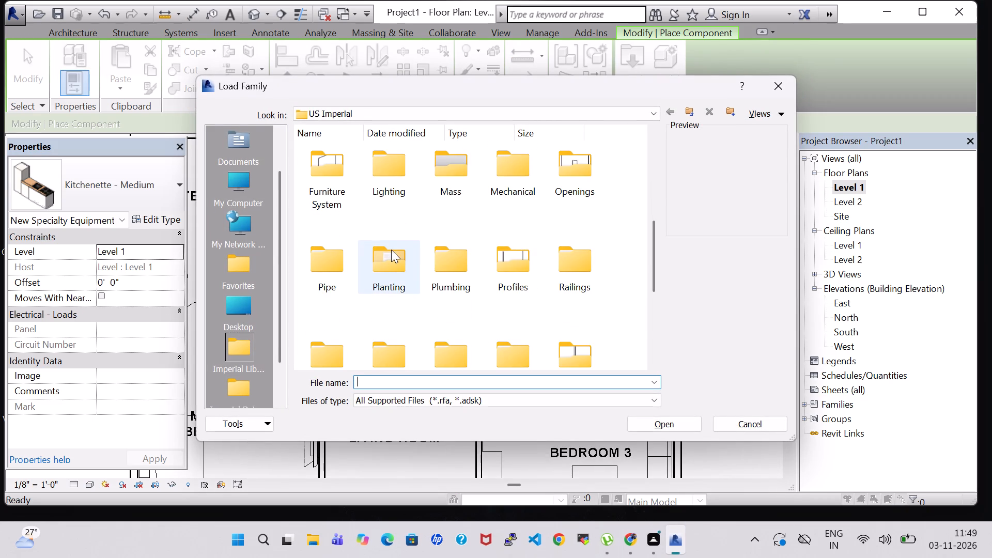
scroll(391, 250, down, 1)
triple_click(395, 224)
triple_click(395, 184)
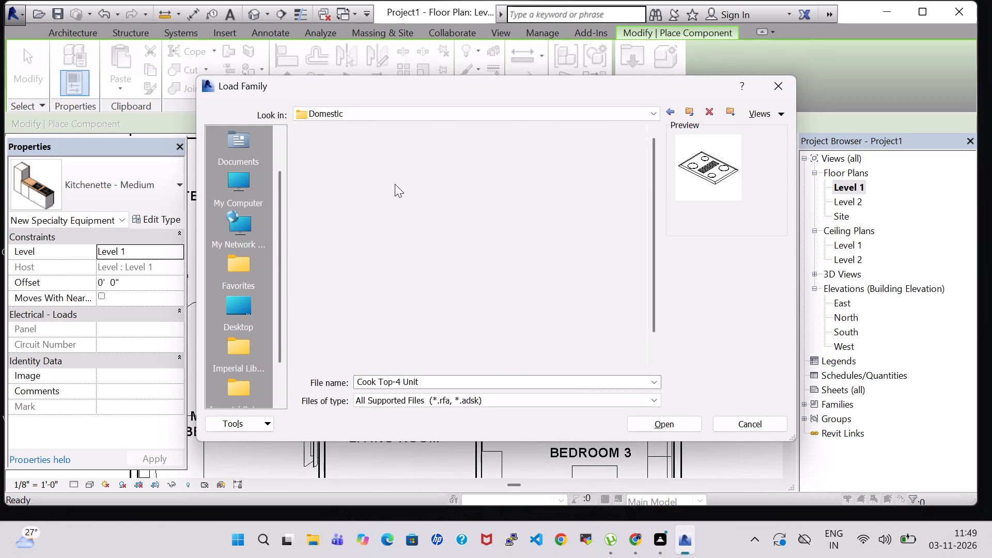
scroll(386, 267, down, 1)
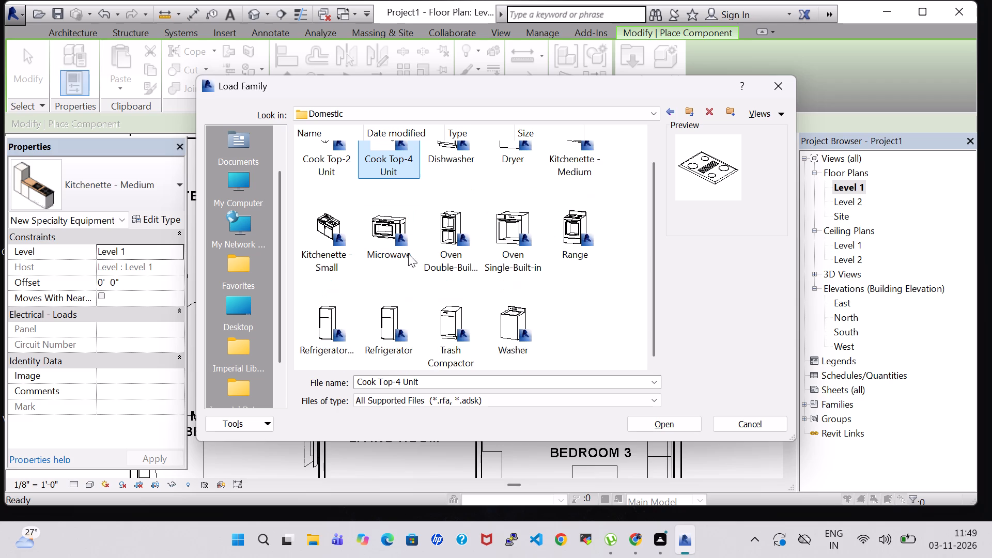
click(456, 229)
click(647, 421)
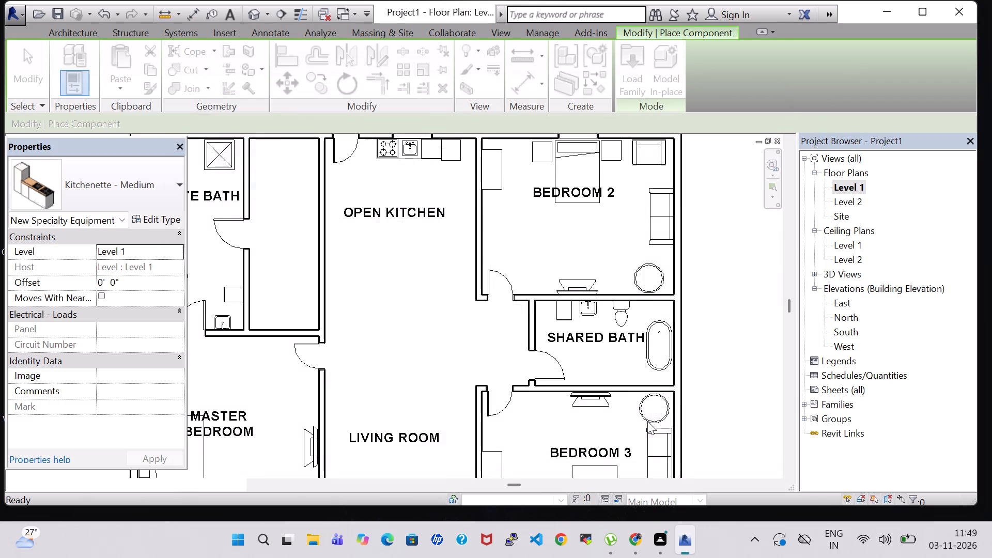
key(space)
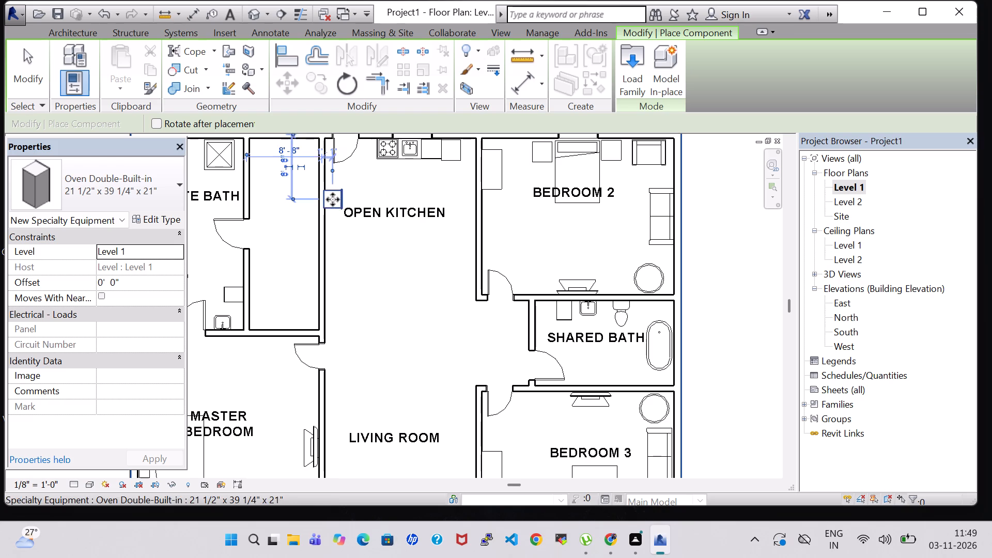
Nudge the double built-in oven slightly east so it sits clear of the Open Kitchen's west wall.
key(Escape)
key(Escape)
click(343, 193)
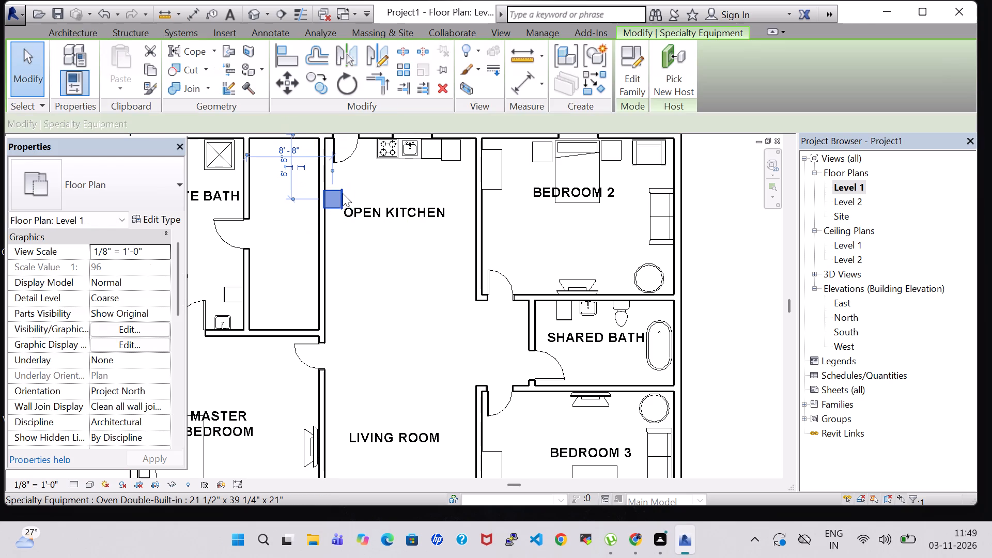
key(Right)
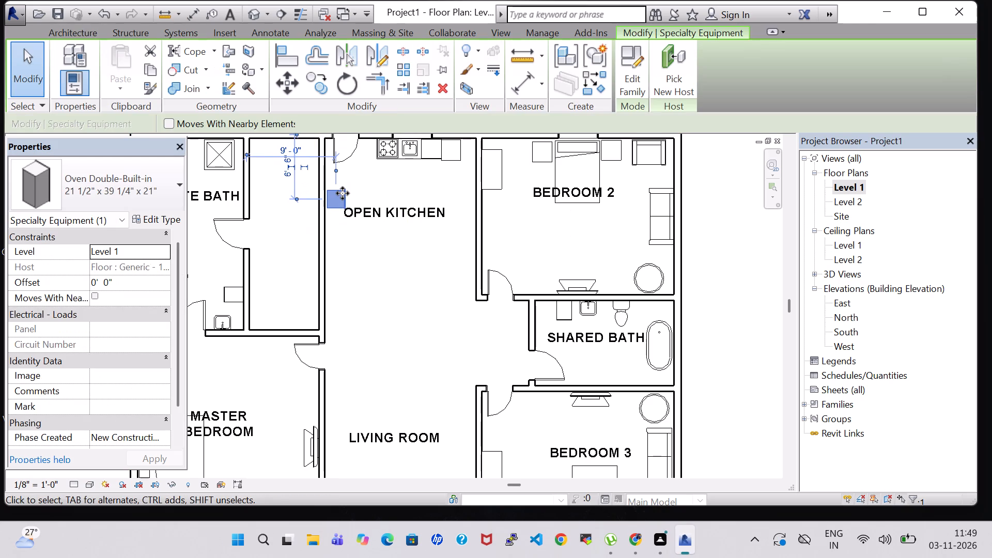
key(Left)
key(Right)
click(381, 309)
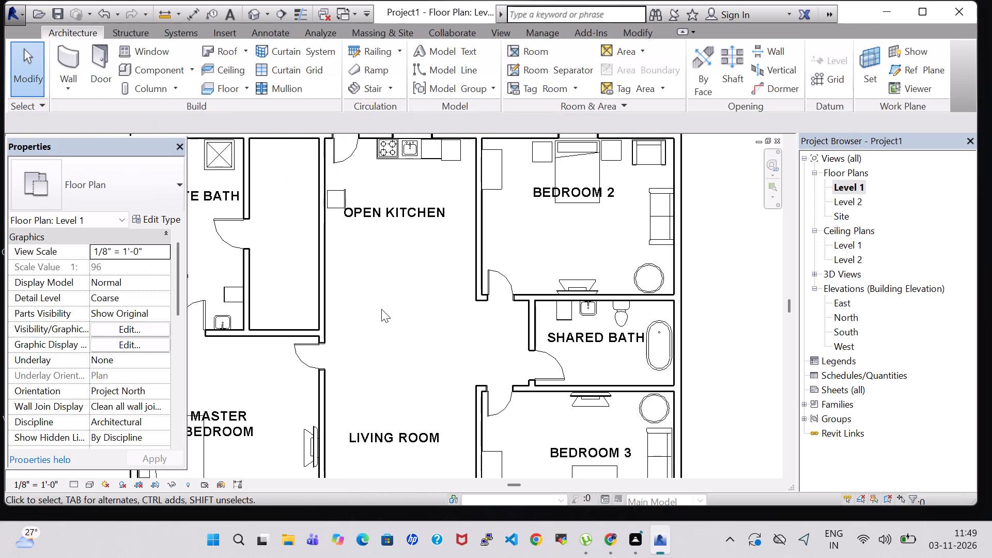
Place a Counter Top w Sink Hole of the 0600mm Depth type, rotated, against the Open Kitchen's east wall.
double_click(142, 65)
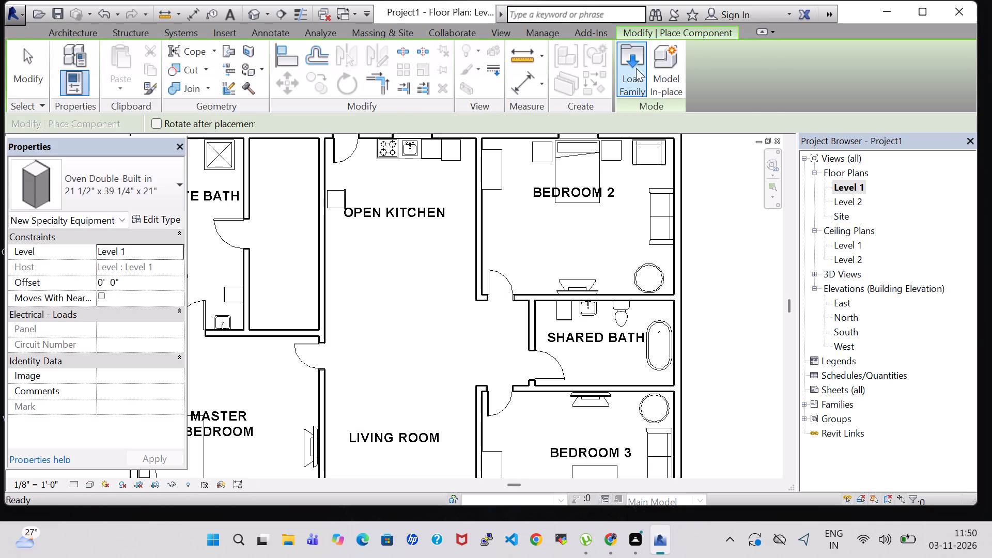
click(636, 68)
double_click(779, 83)
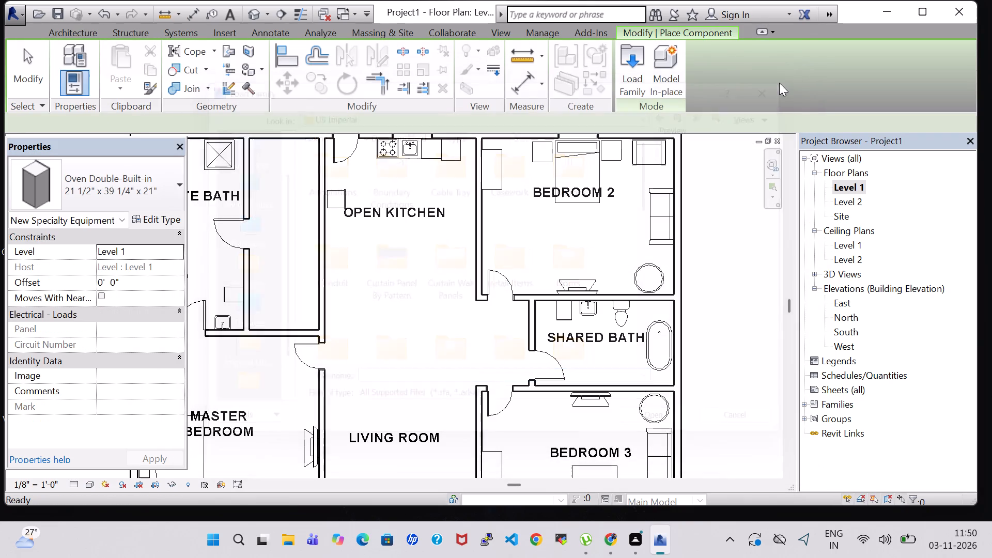
click(99, 194)
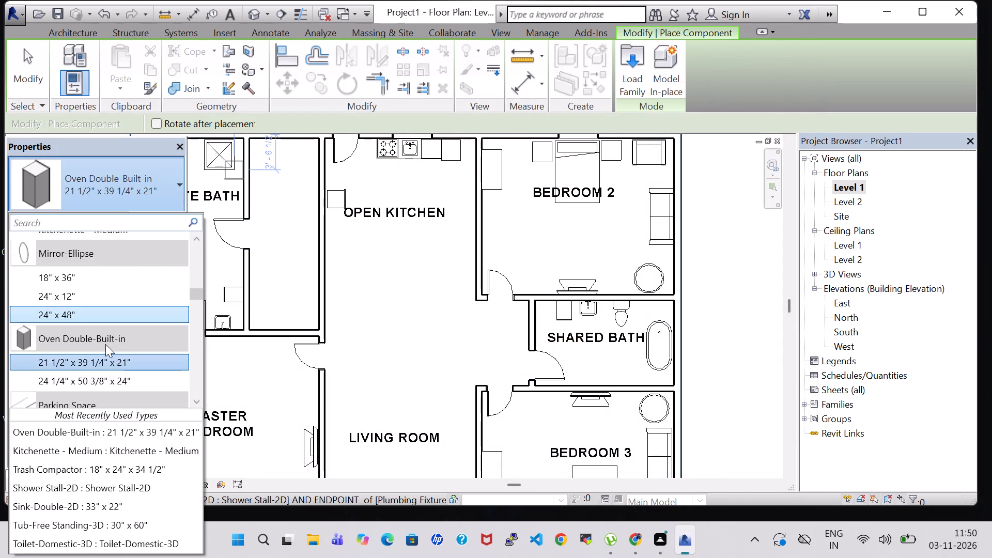
scroll(105, 344, up, 7)
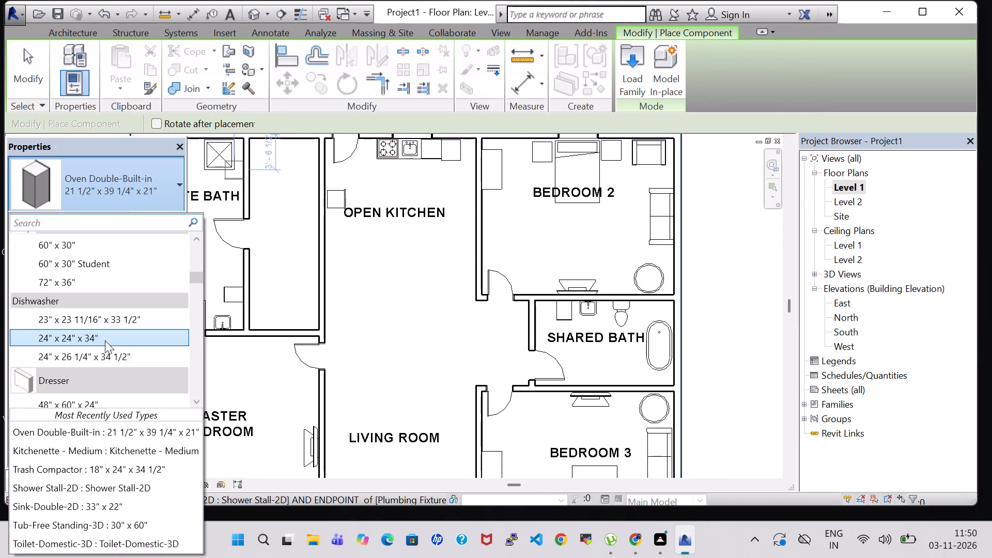
scroll(105, 340, up, 2)
scroll(97, 271, up, 1)
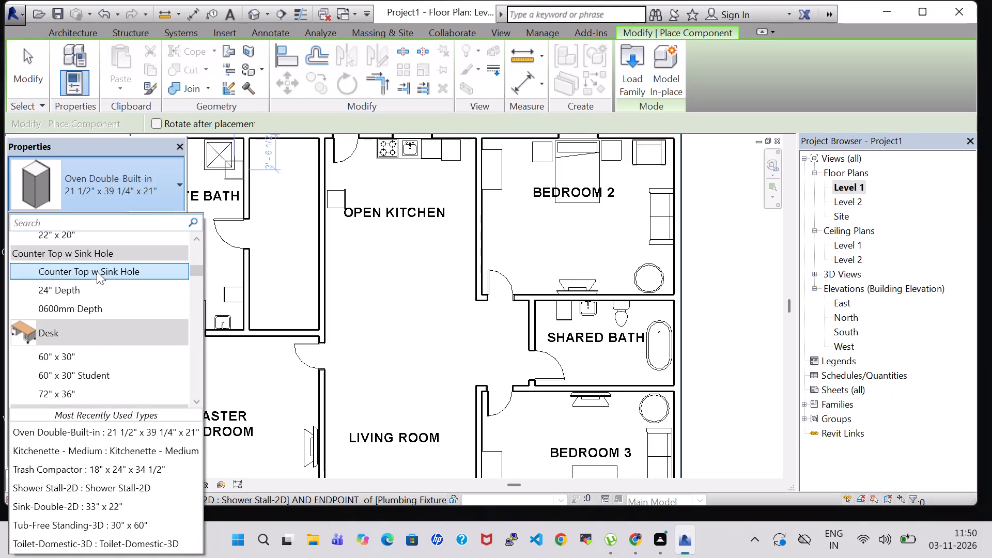
click(92, 309)
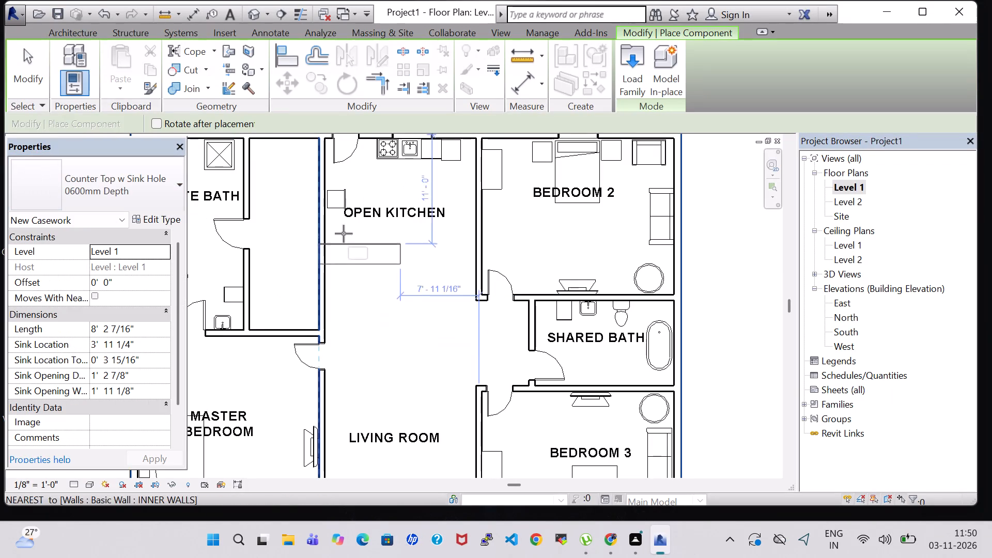
key(space)
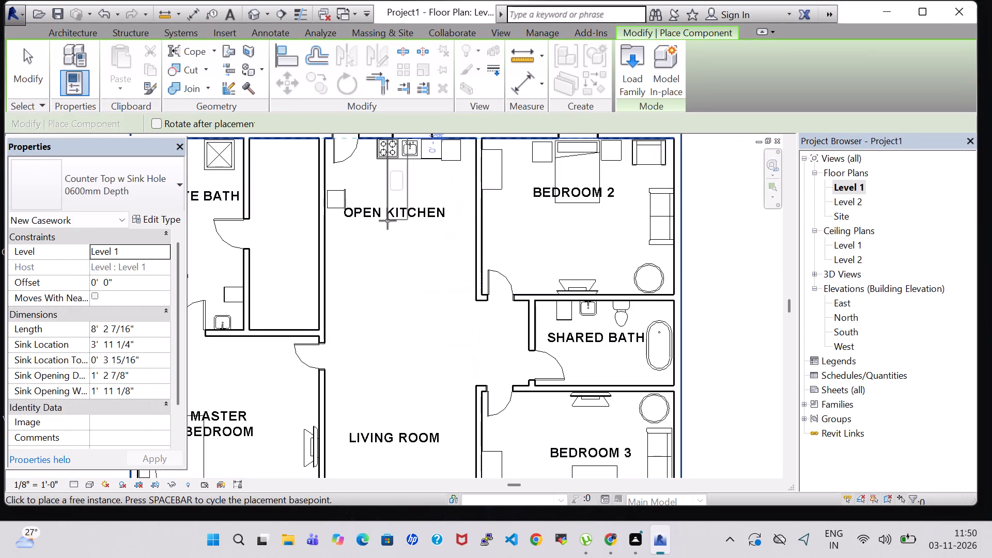
click(452, 256)
key(Escape)
key(Escape)
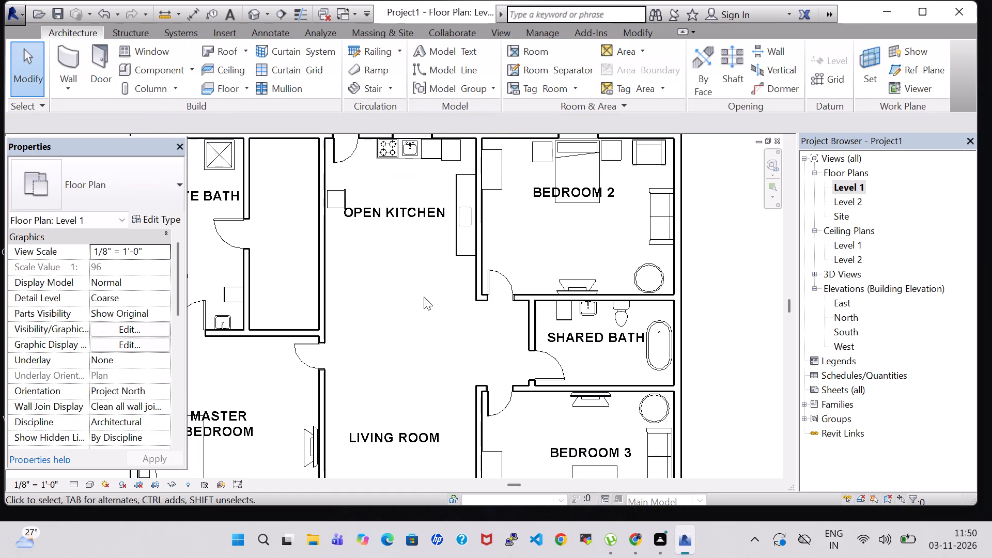
Load the Microwave family from the Domestic specialty equipment folder and place it, rotated, on the counter top north of the sink hole.
click(167, 77)
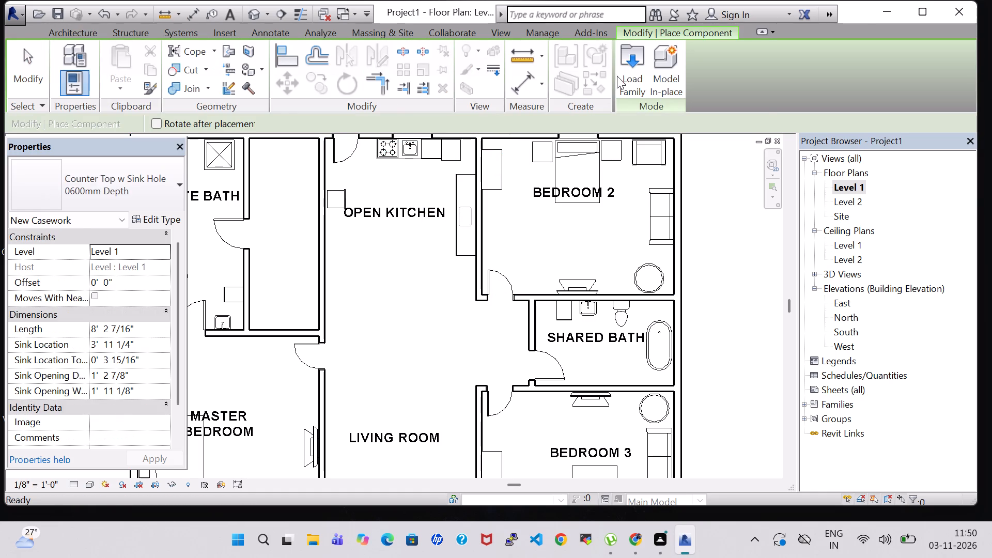
click(617, 76)
scroll(541, 202, down, 2)
scroll(453, 237, down, 2)
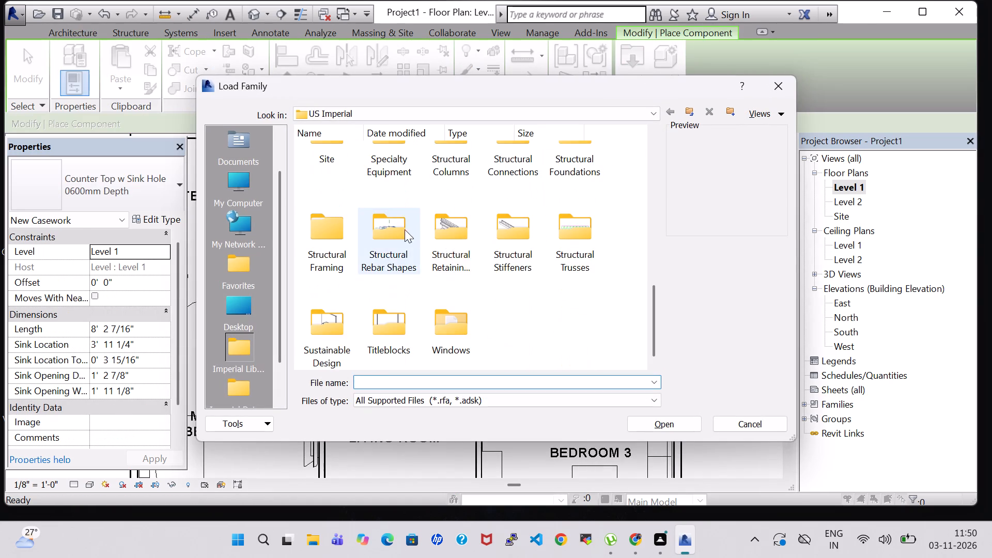
double_click(387, 165)
double_click(398, 188)
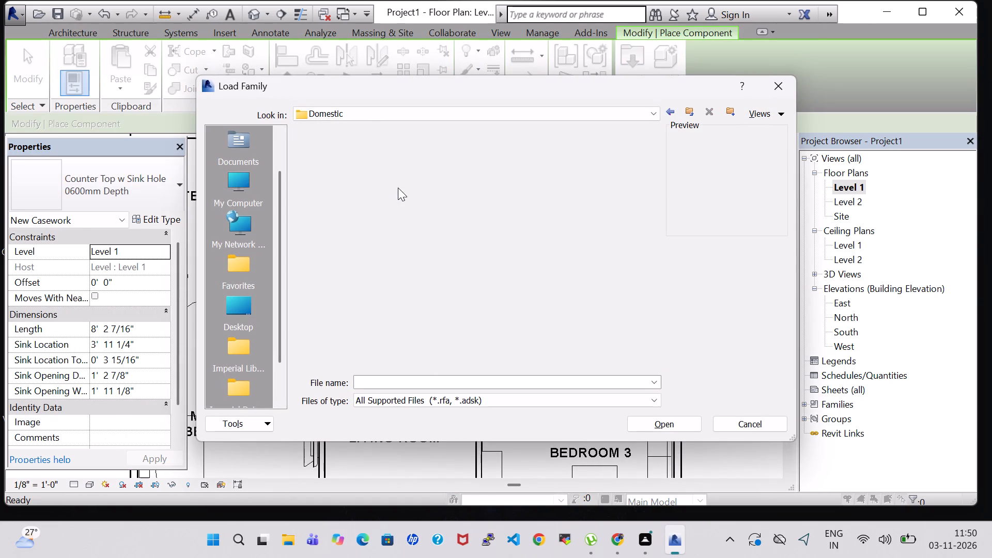
click(404, 268)
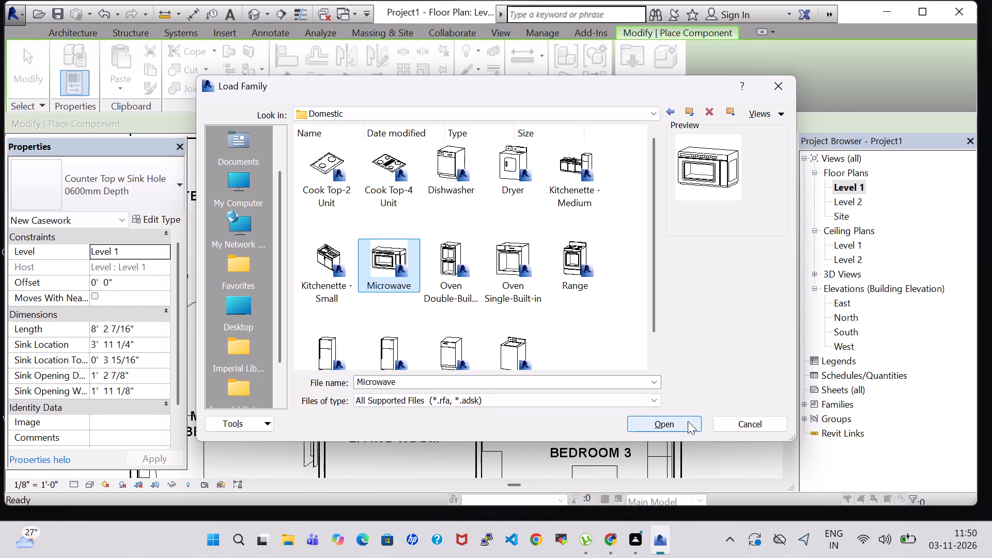
click(688, 421)
key(space)
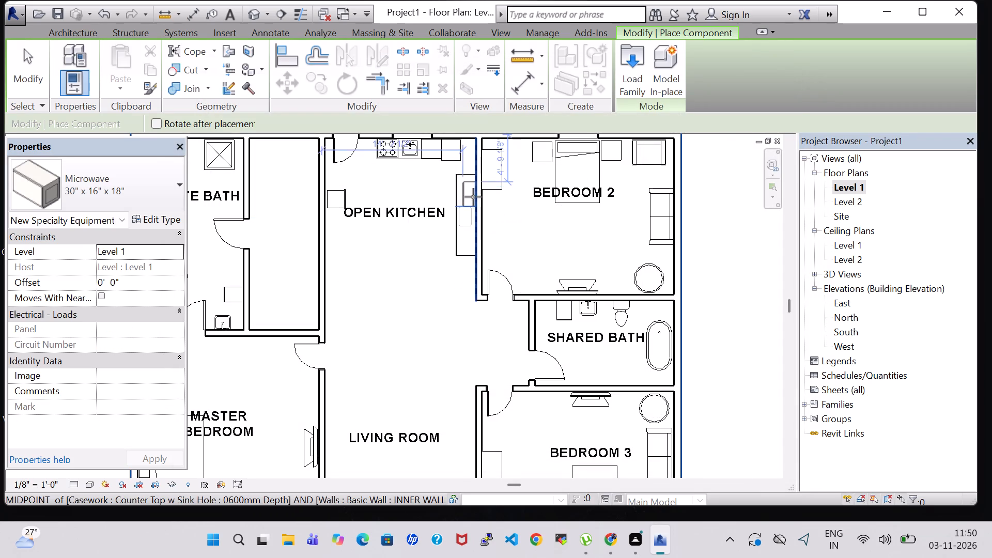
scroll(473, 197, up, 8)
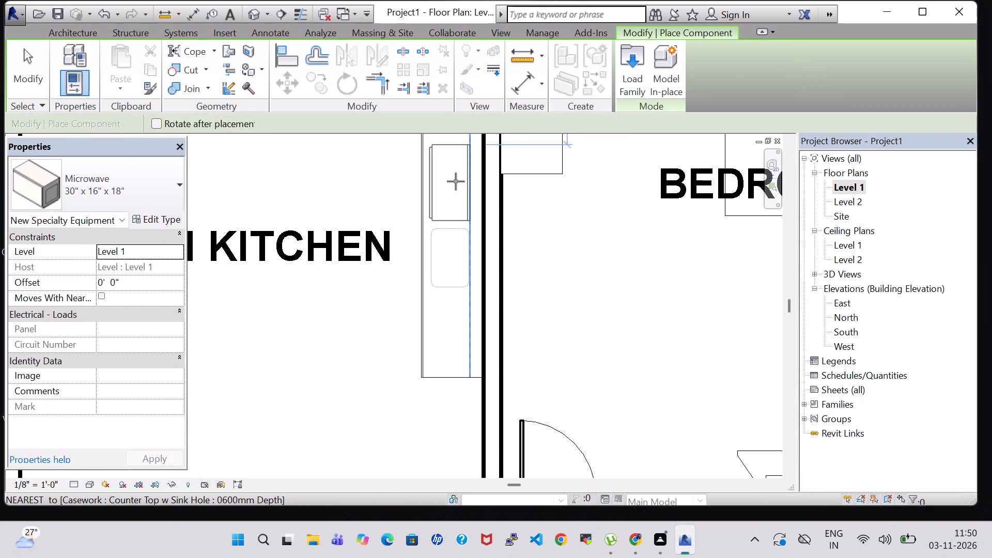
click(456, 181)
key(Escape)
key(Escape)
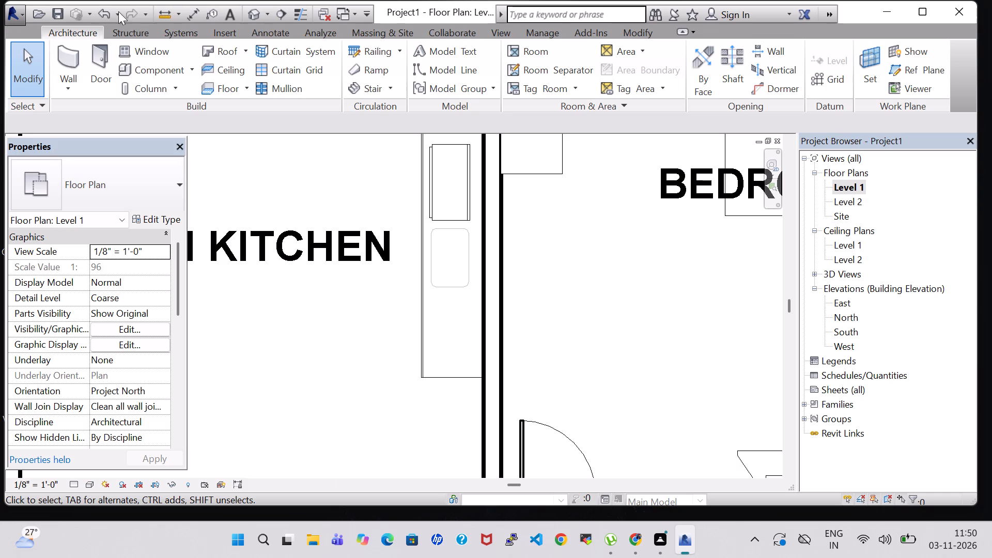
Examine the Open Kitchen's counter top and microwave in the 3D view, trying out the microwave's rotation.
click(255, 14)
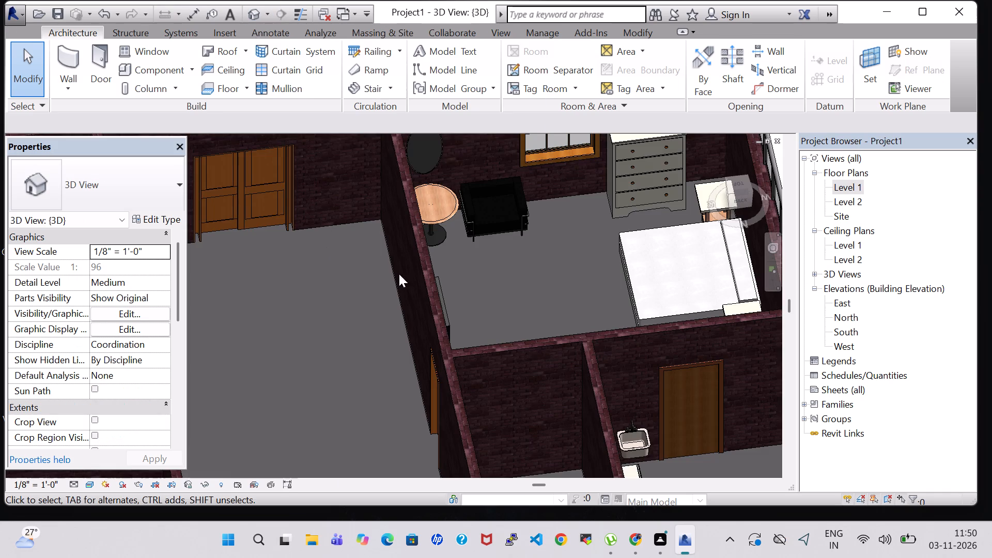
scroll(497, 253, down, 5)
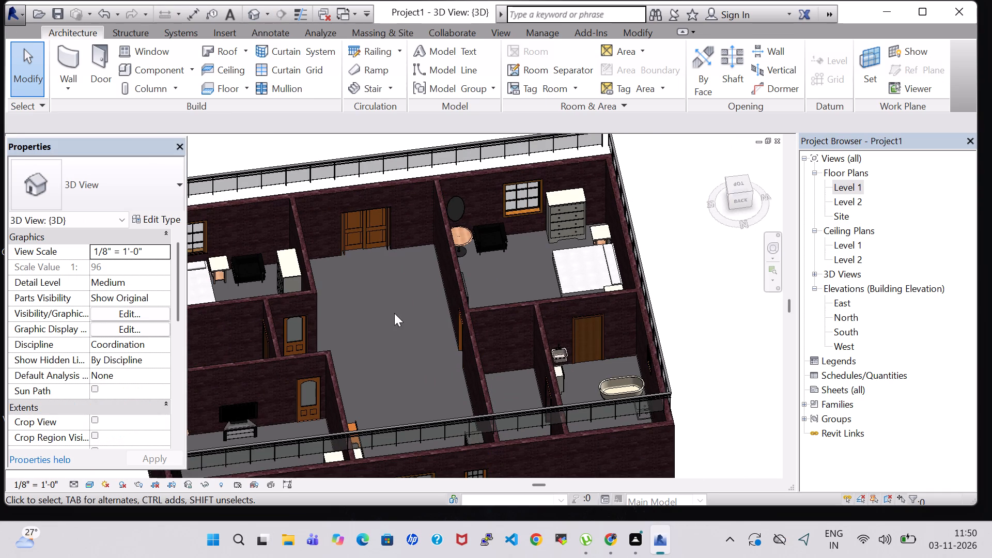
shift+middle_drag(392, 313, 538, 369)
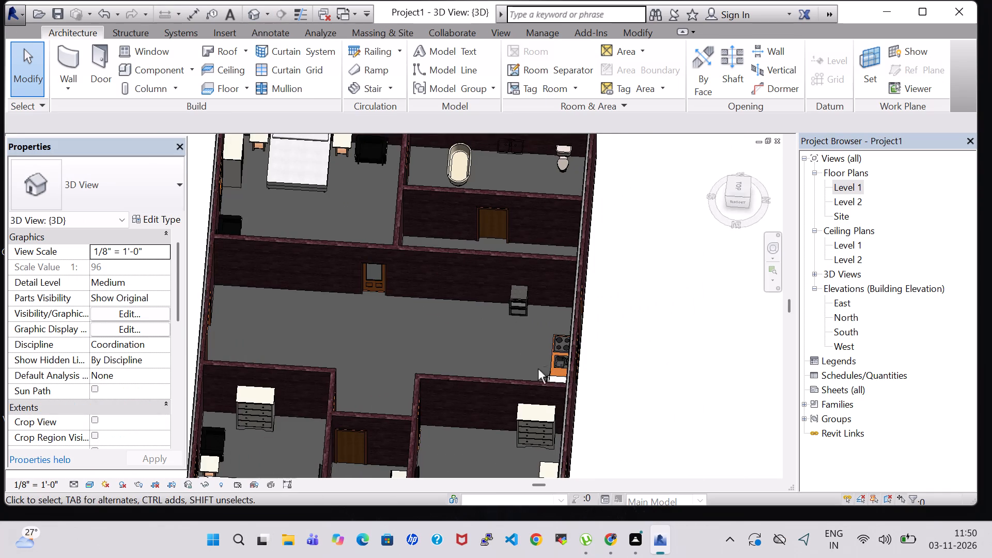
shift+middle_drag(384, 348, 624, 314)
shift+middle_click(350, 320)
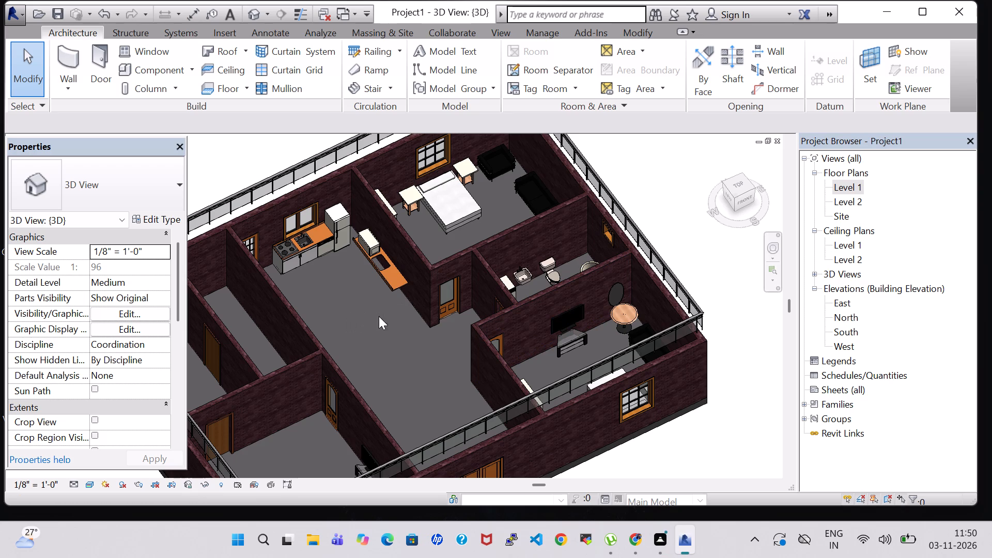
shift+middle_click(379, 316)
click(371, 243)
key(space)
key(space)
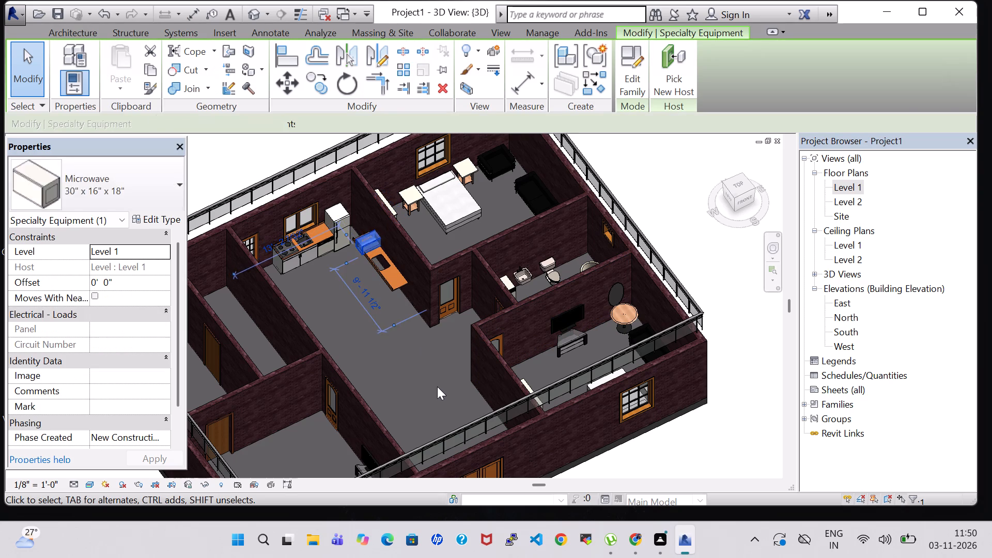
click(426, 376)
scroll(375, 331, up, 5)
middle_drag(370, 304, 374, 363)
scroll(370, 304, up, 1)
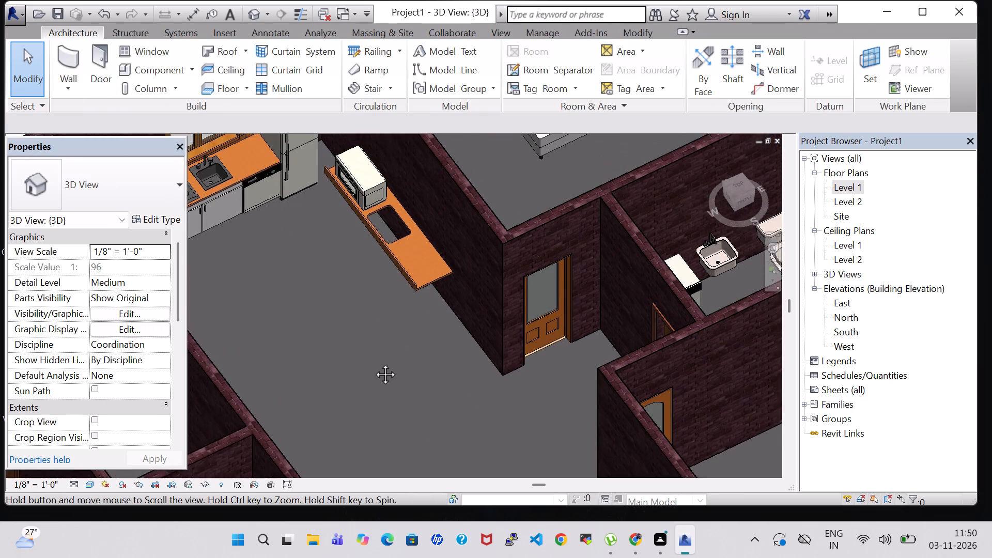
middle_drag(374, 363, 376, 376)
scroll(367, 367, down, 1)
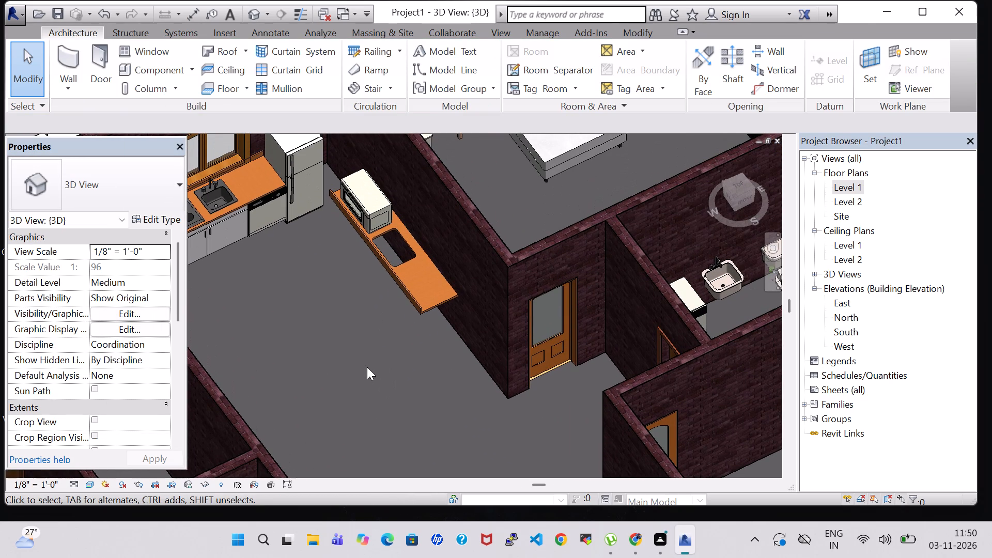
In the Level 1 floor plan, nudge the counter top slightly south, keeping its north end just beyond the microwave.
double_click(842, 183)
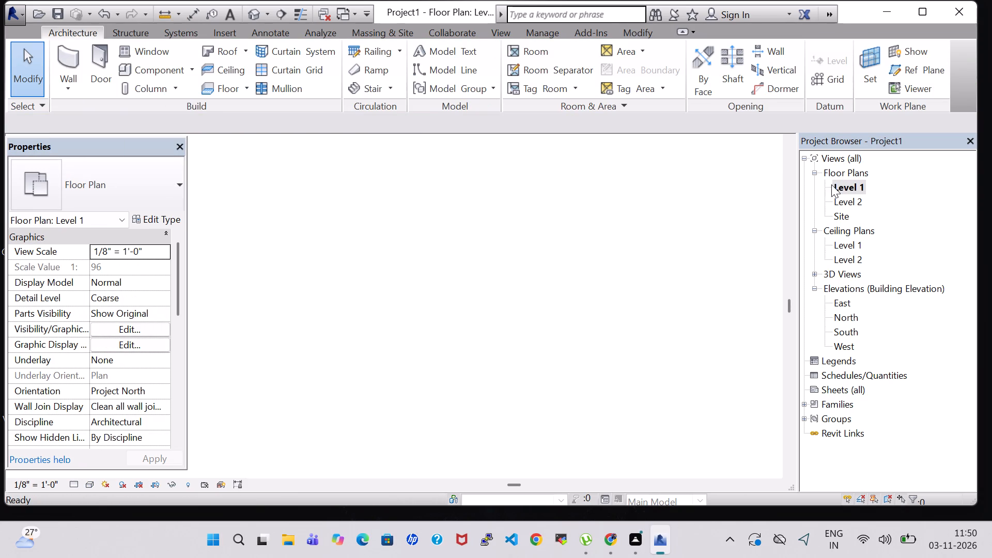
scroll(246, 254, down, 4)
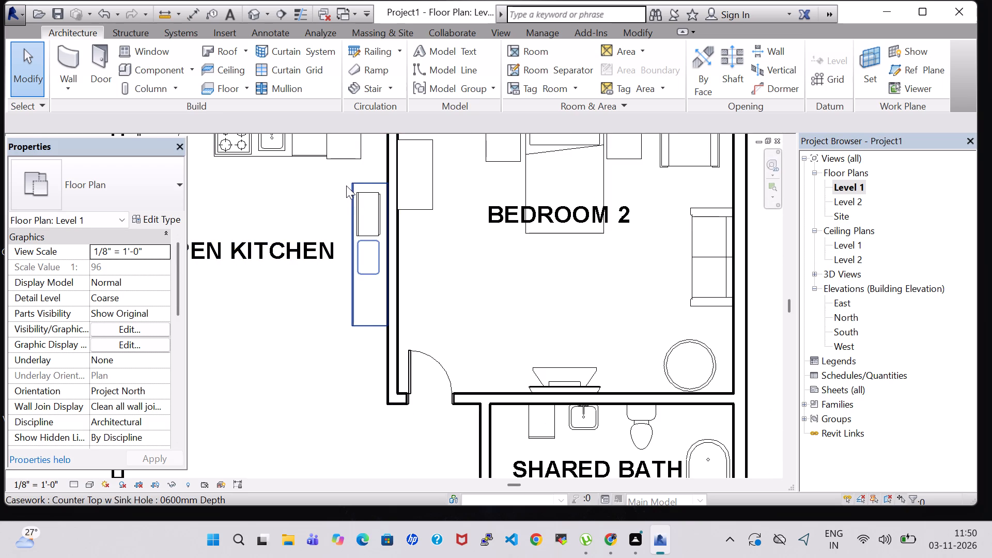
click(359, 184)
key(Down)
key(Down)
key(Down)
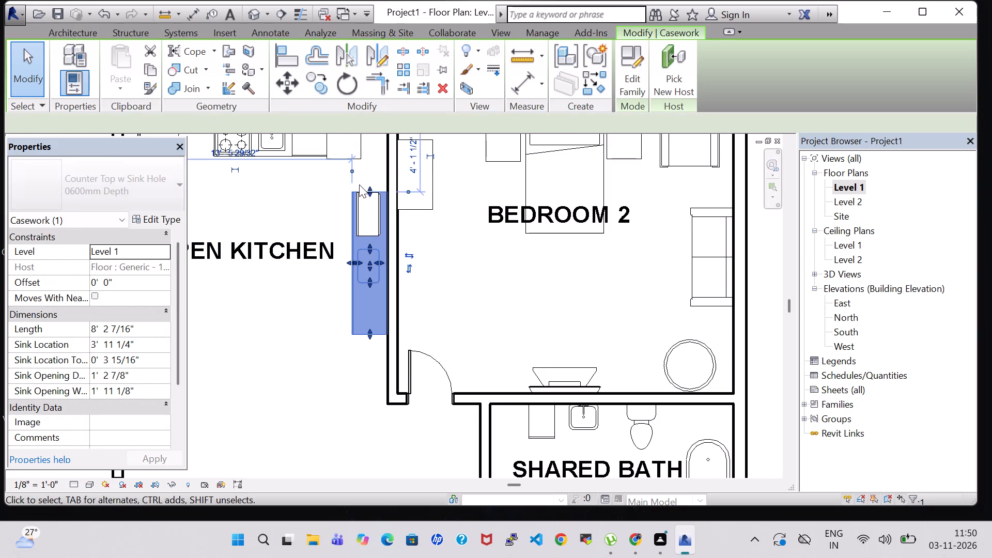
key(Down)
key(Down)
key(Down)
key(Down)
key(Down)
key(Down)
key(Down)
key(Down)
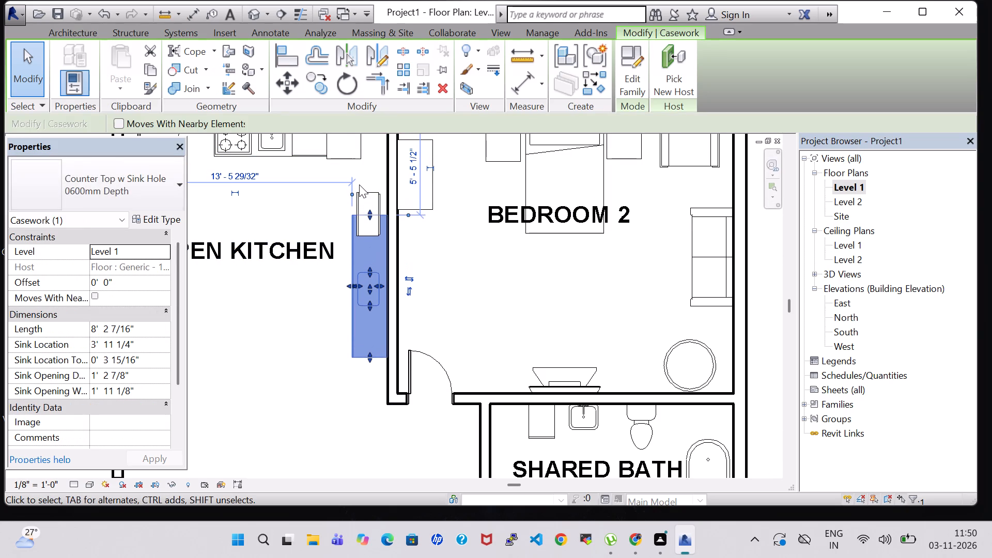
key(Up)
key(Up)
key(Up)
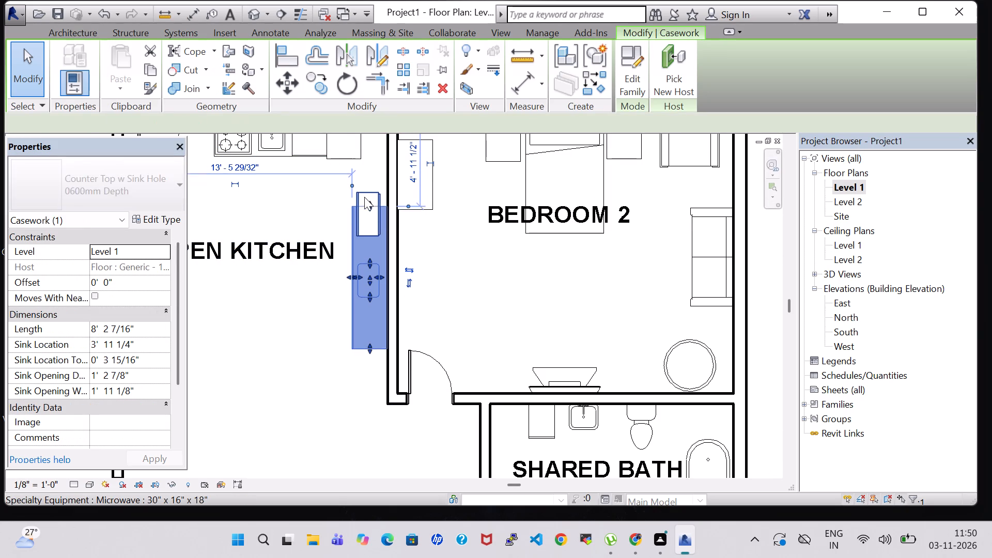
key(Up)
key(Up)
key(Up)
key(Up)
key(Up)
key(Up)
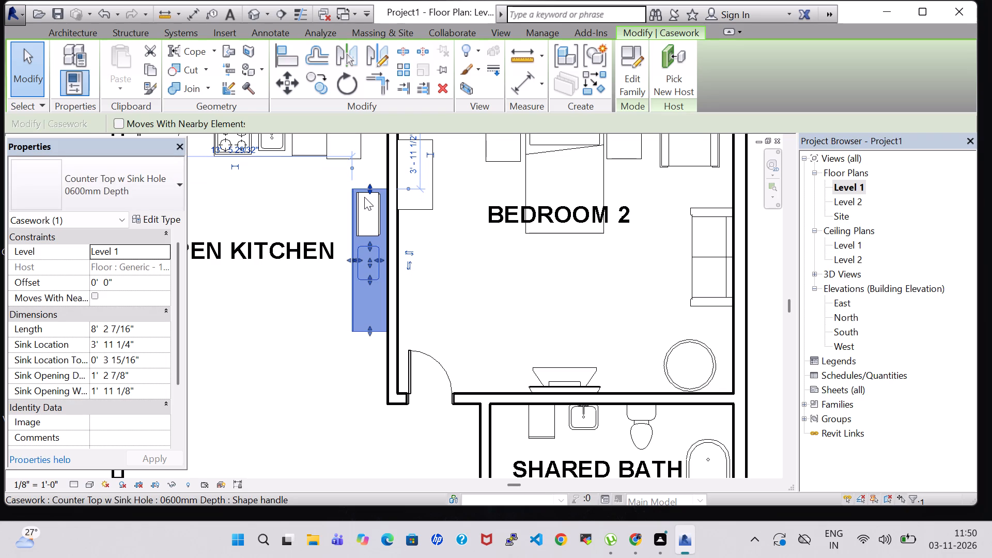
click(269, 336)
Load the Dishwasher family from the Domestic specialty equipment folder, overwriting the existing version and its parameter values.
scroll(269, 336, down, 6)
middle_click(269, 336)
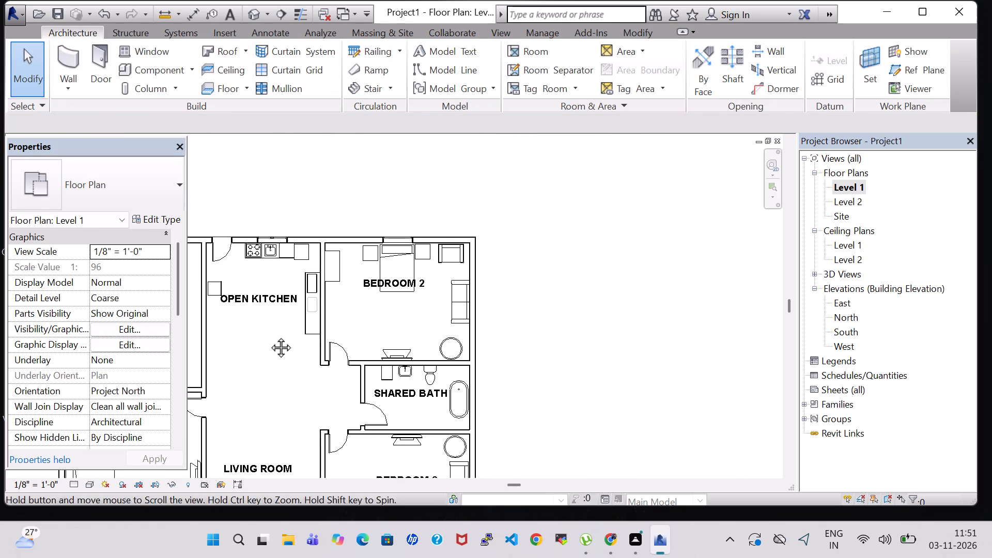
click(175, 66)
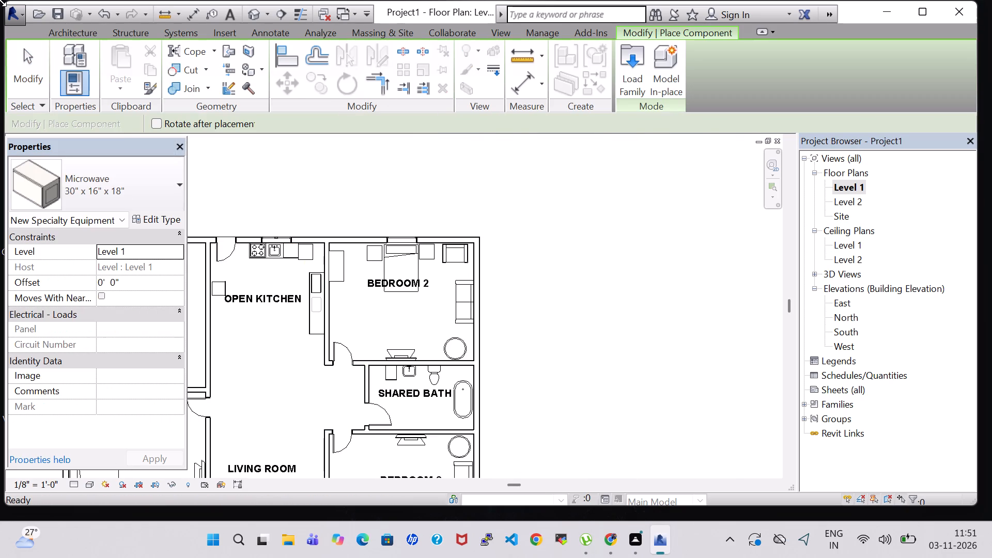
click(619, 67)
scroll(465, 222, down, 2)
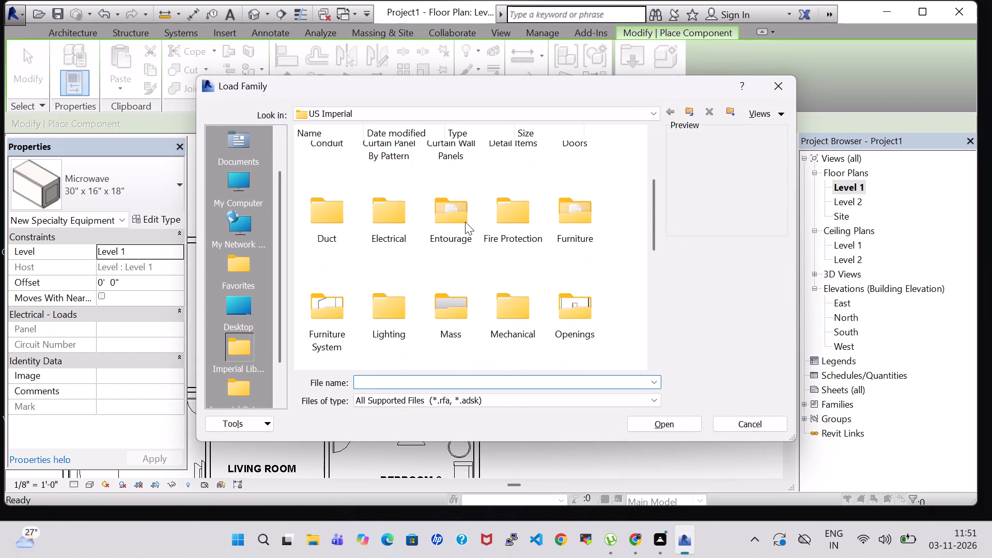
scroll(465, 222, down, 1)
double_click(386, 215)
triple_click(379, 178)
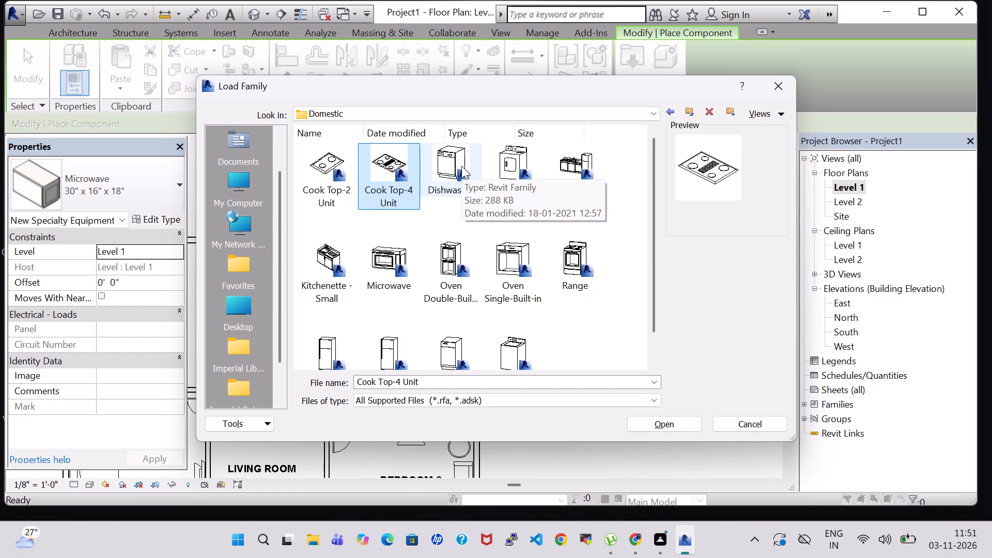
click(461, 166)
click(682, 423)
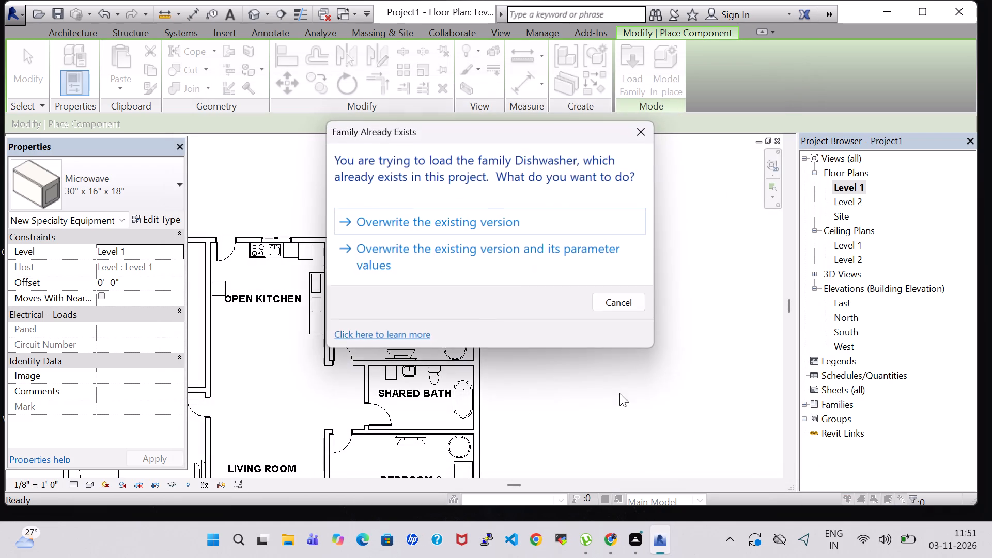
click(487, 254)
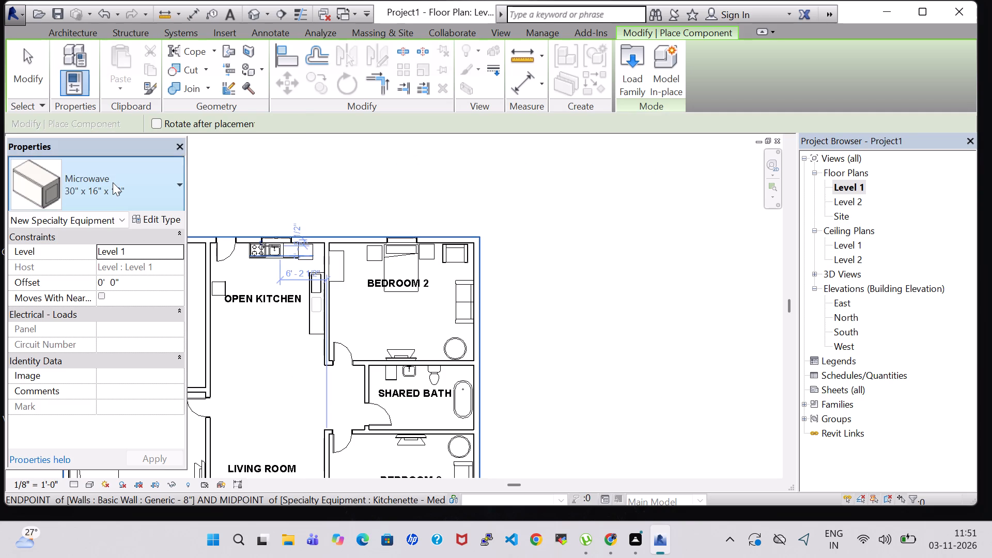
Place a 23" x 23 11/16" x 33 1/2" Dishwasher, rotated, against the Open Kitchen's west wall, just north of the double oven.
click(113, 182)
text(di)
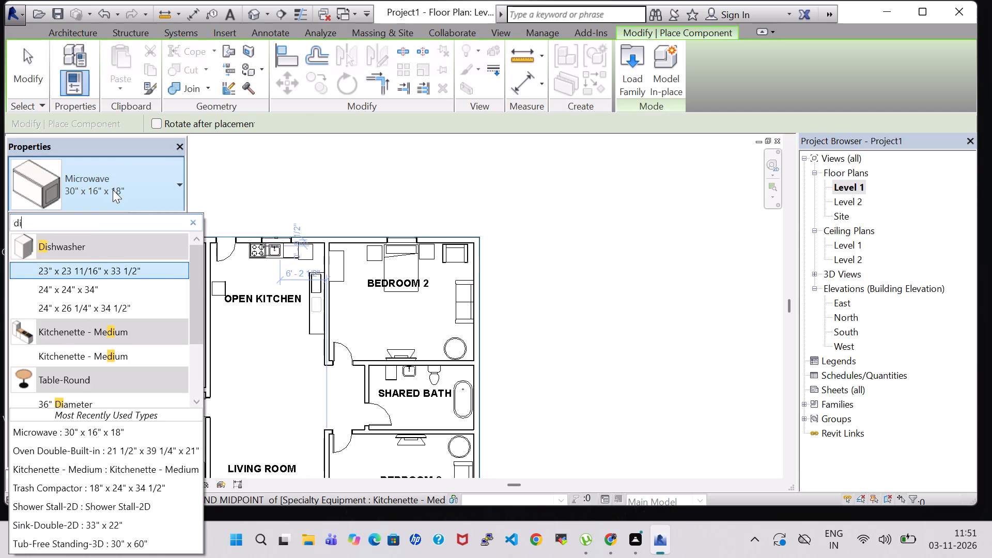
click(76, 270)
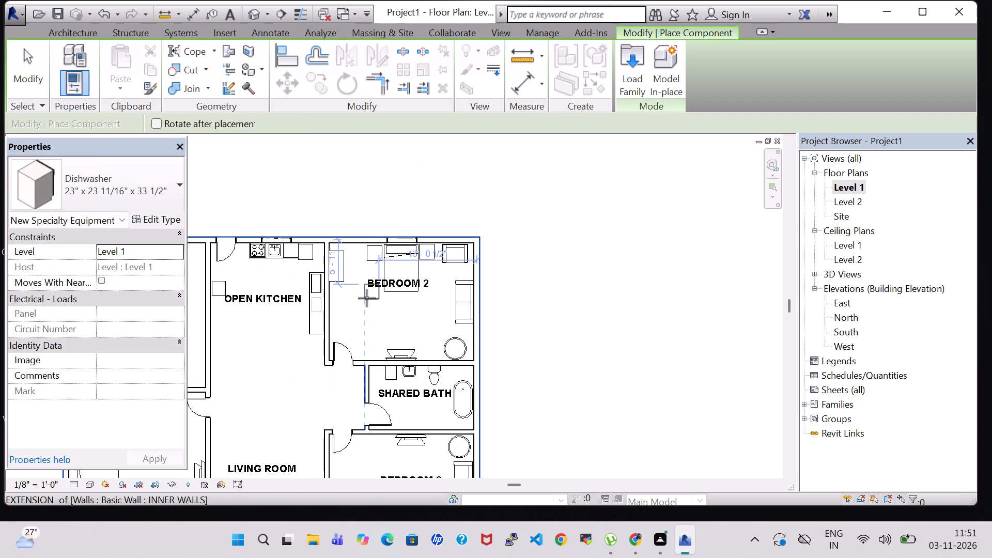
scroll(244, 293, up, 6)
middle_drag(244, 293, 313, 296)
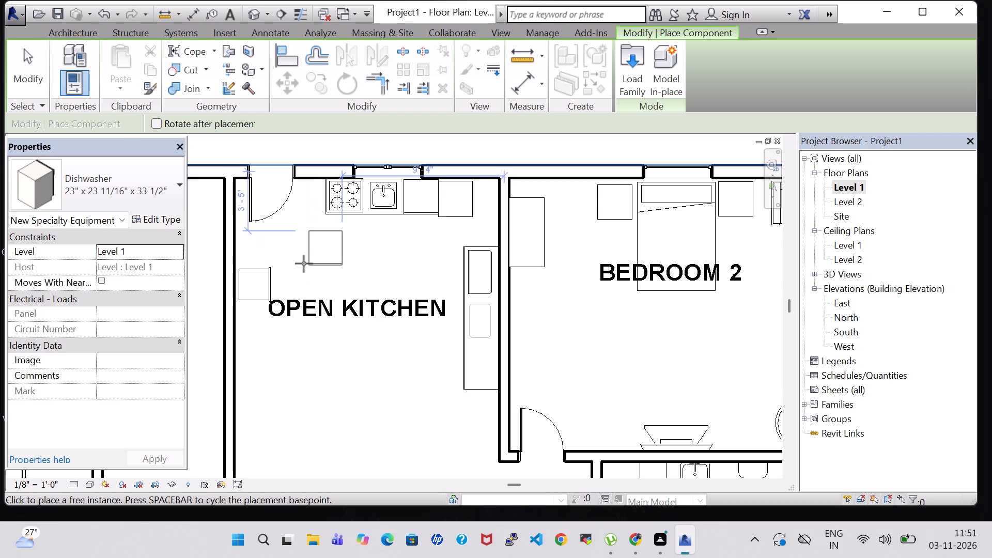
key(space)
click(269, 273)
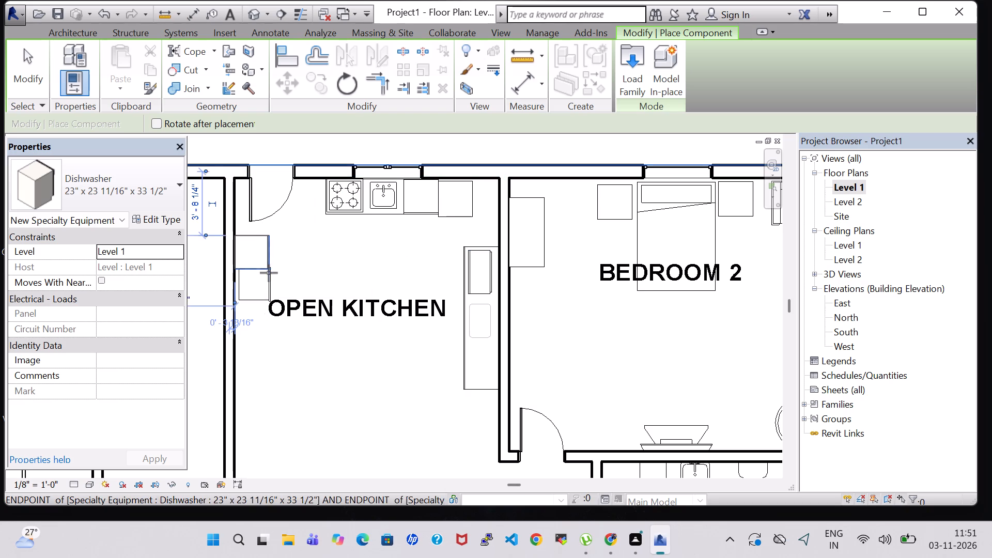
key(Escape)
key(Escape)
Nudge the built-in double oven south along the Open Kitchen's west wall, away from the dishwasher, and one step west to the wall.
click(262, 296)
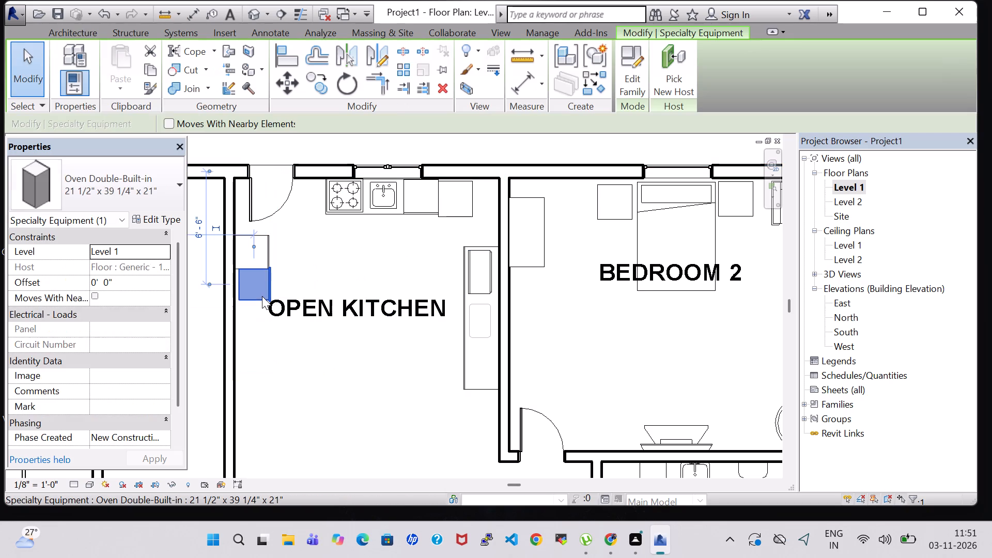
key(Down)
key(Down)
key(Down)
key(Down)
key(Down)
key(Down)
key(Down)
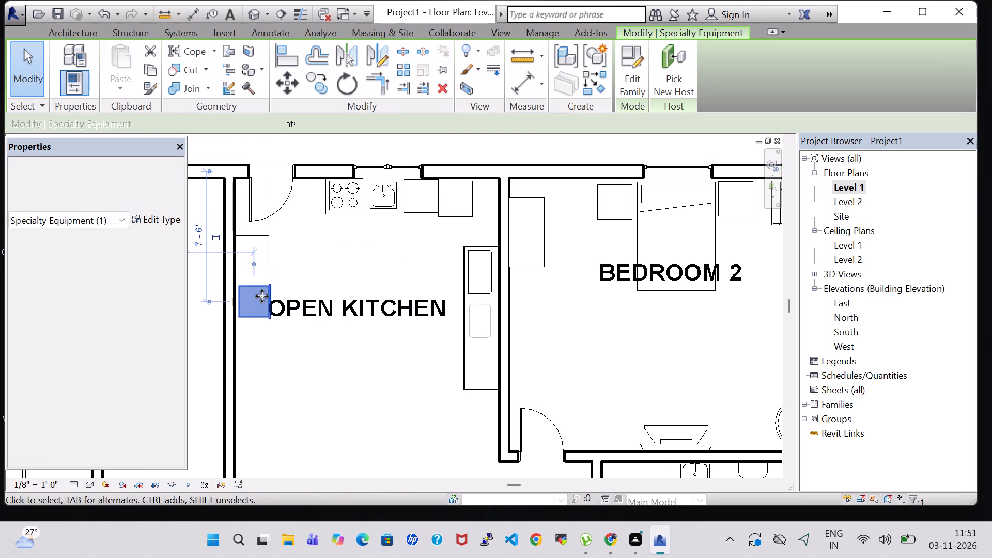
key(Down)
key(Down)
key(Down)
key(Down)
key(Down)
key(Left)
key(Down)
key(Down)
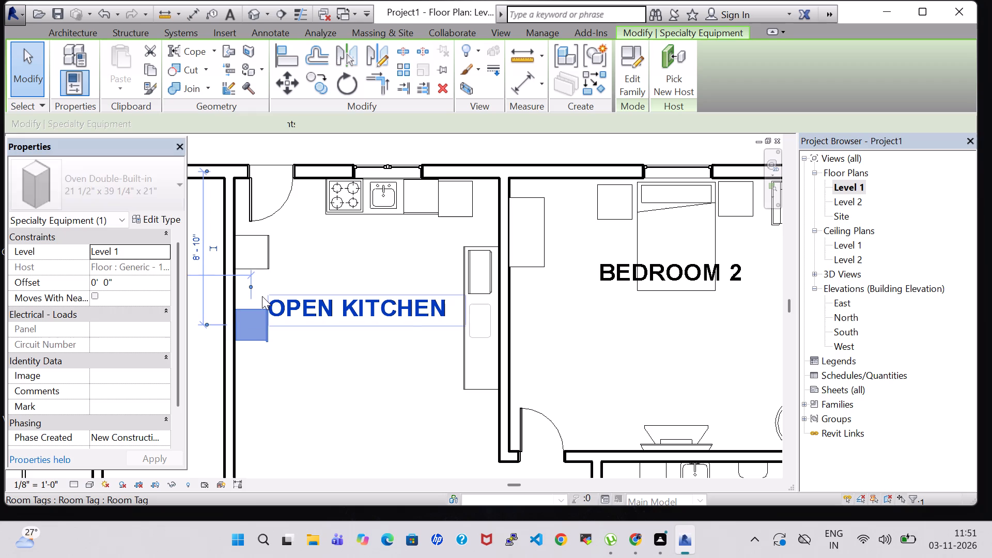
key(Down)
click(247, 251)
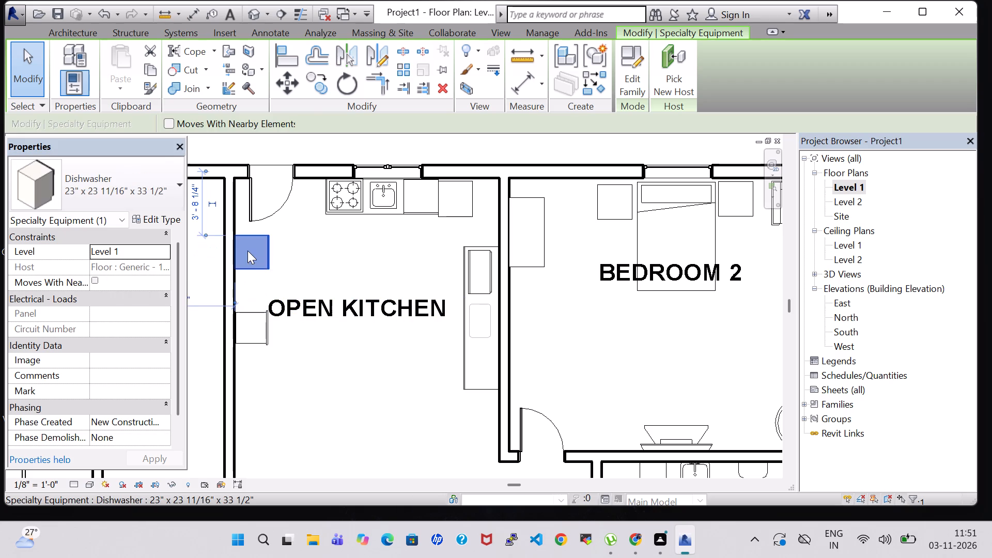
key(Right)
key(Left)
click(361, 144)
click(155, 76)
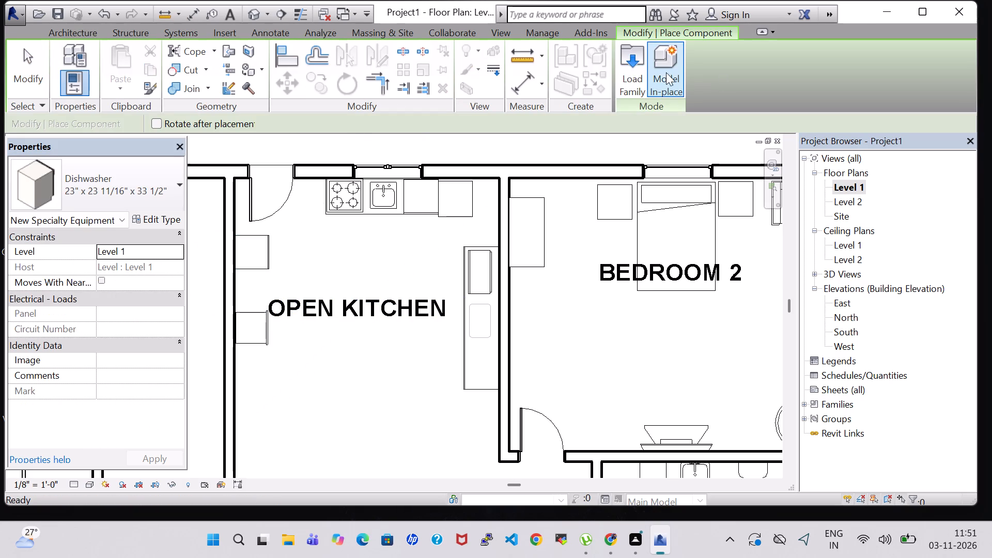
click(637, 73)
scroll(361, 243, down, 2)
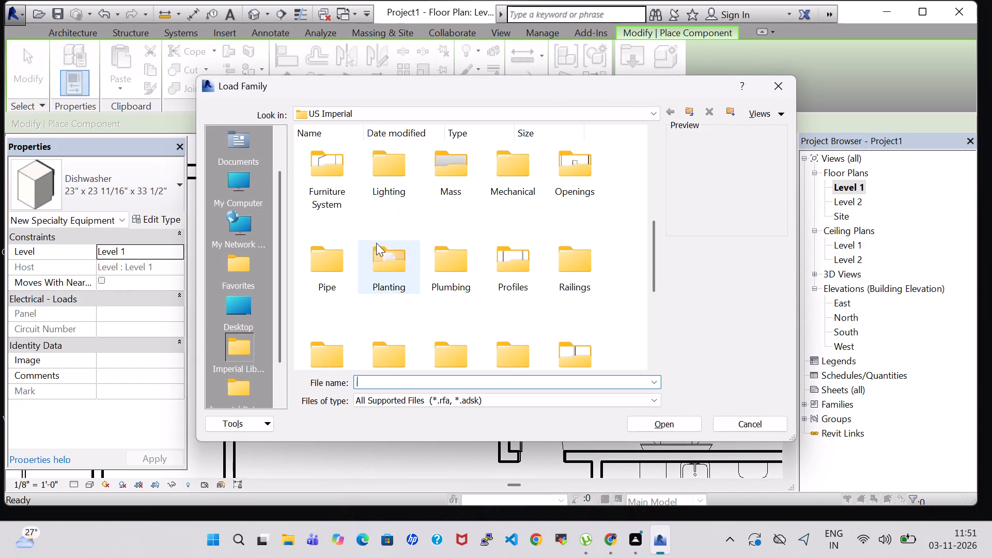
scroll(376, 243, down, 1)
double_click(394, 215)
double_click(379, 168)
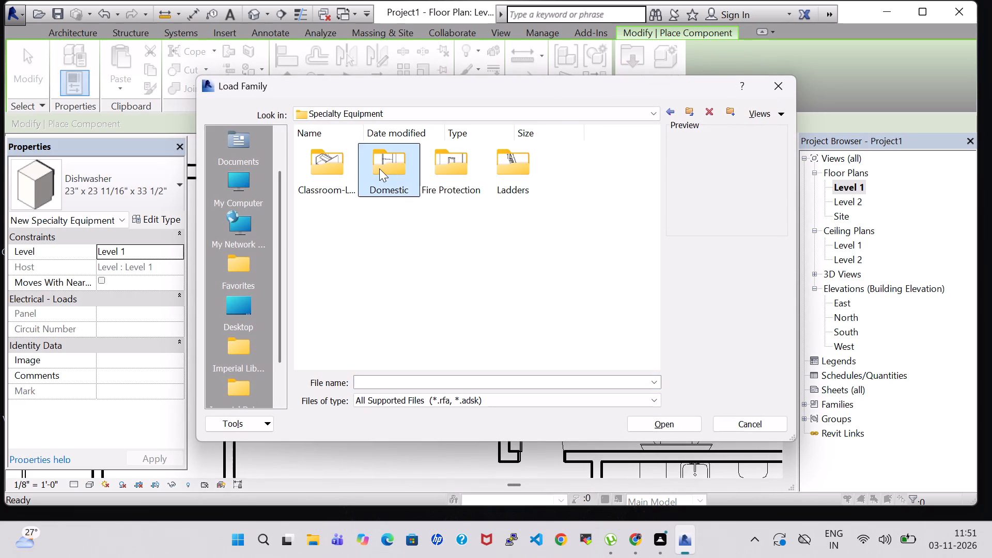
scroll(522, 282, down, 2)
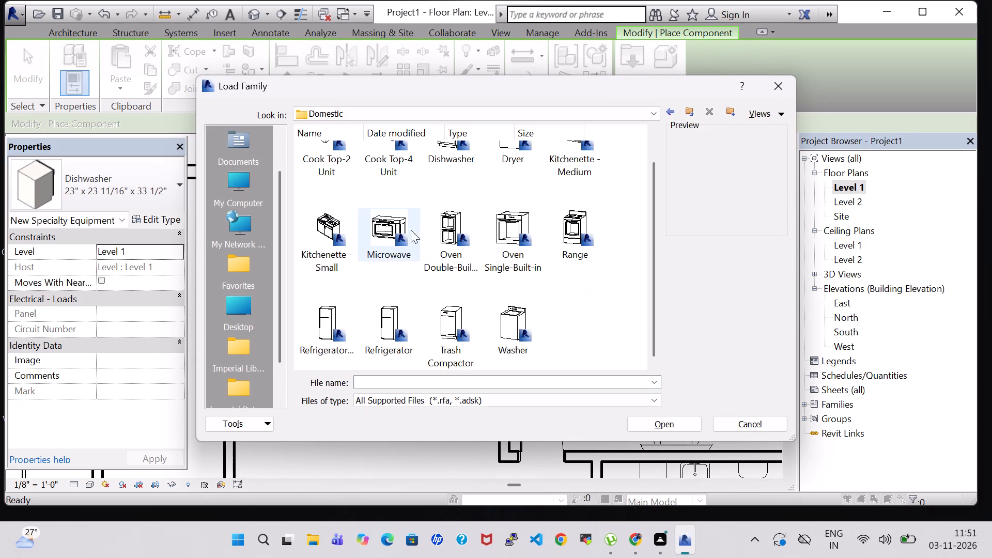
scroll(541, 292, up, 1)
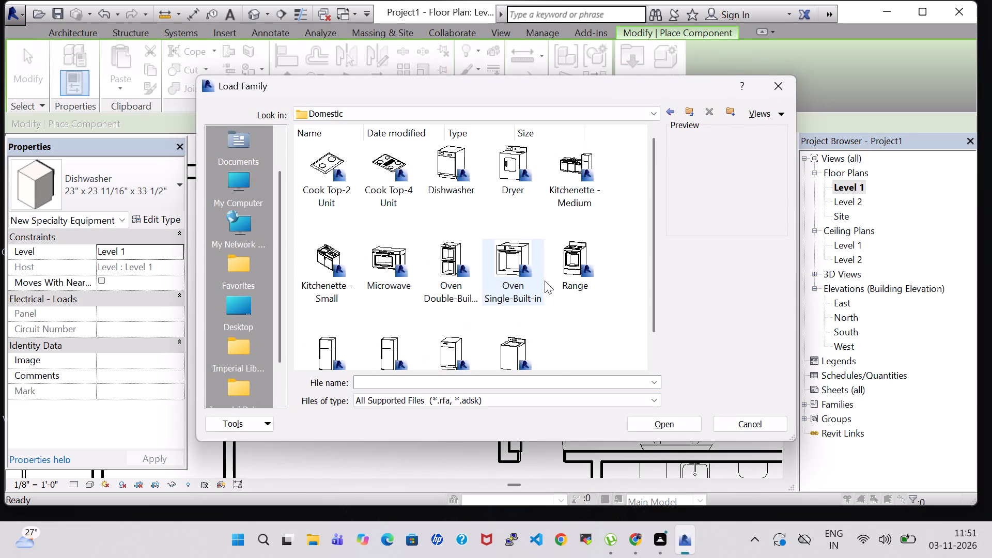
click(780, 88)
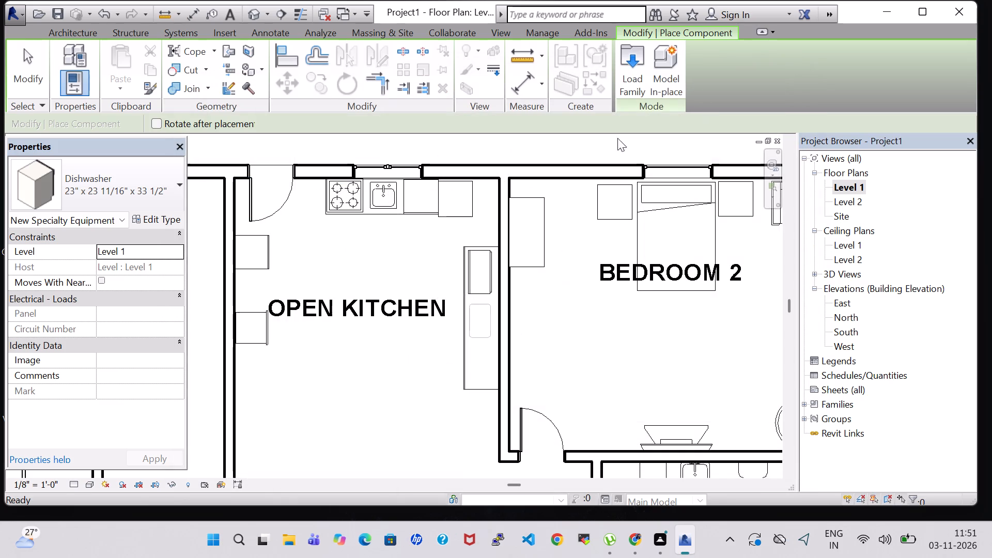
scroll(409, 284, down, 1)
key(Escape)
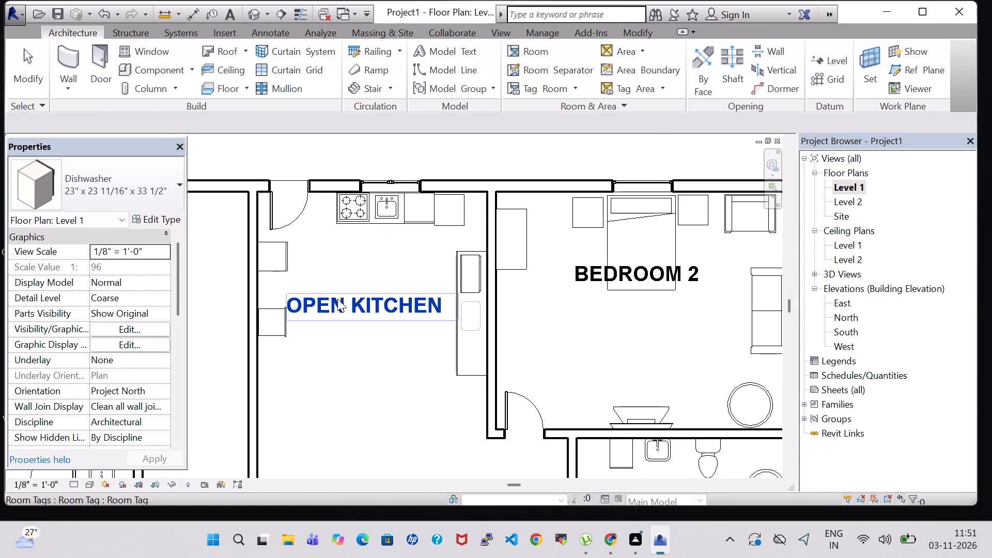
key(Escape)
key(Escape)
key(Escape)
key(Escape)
Load the Trash Compactor family from the Domestic specialty equipment folder.
click(144, 63)
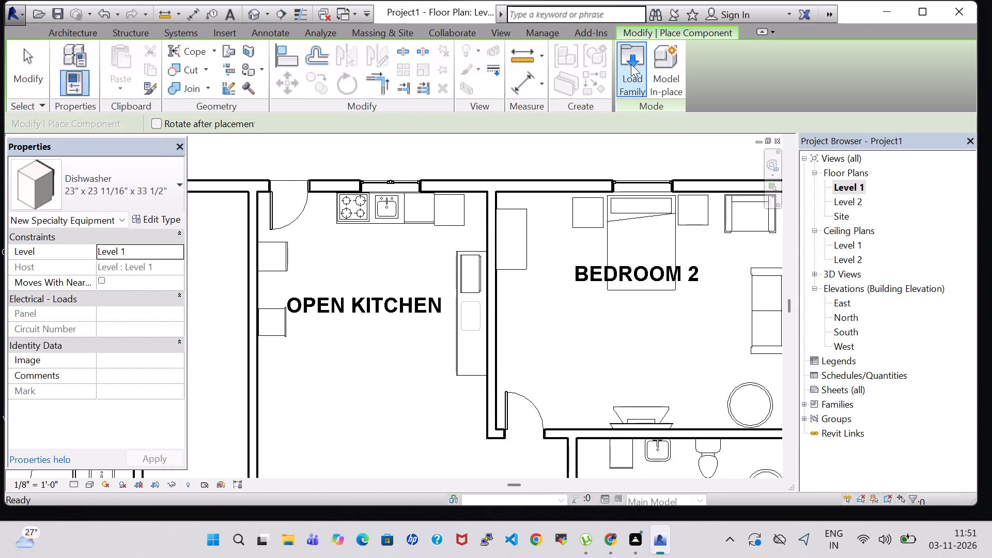
click(631, 64)
scroll(441, 193, down, 3)
triple_click(397, 206)
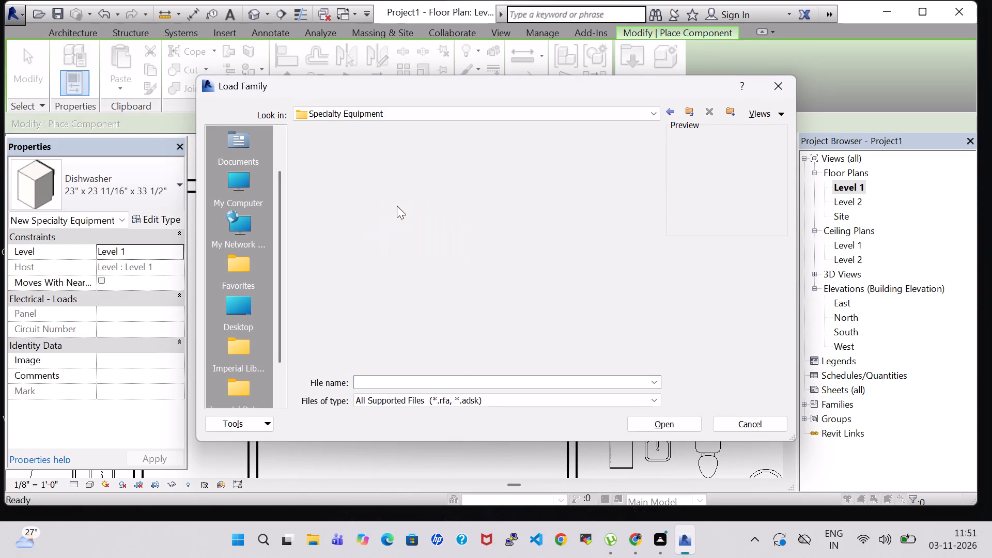
double_click(376, 180)
scroll(397, 246, down, 3)
click(448, 314)
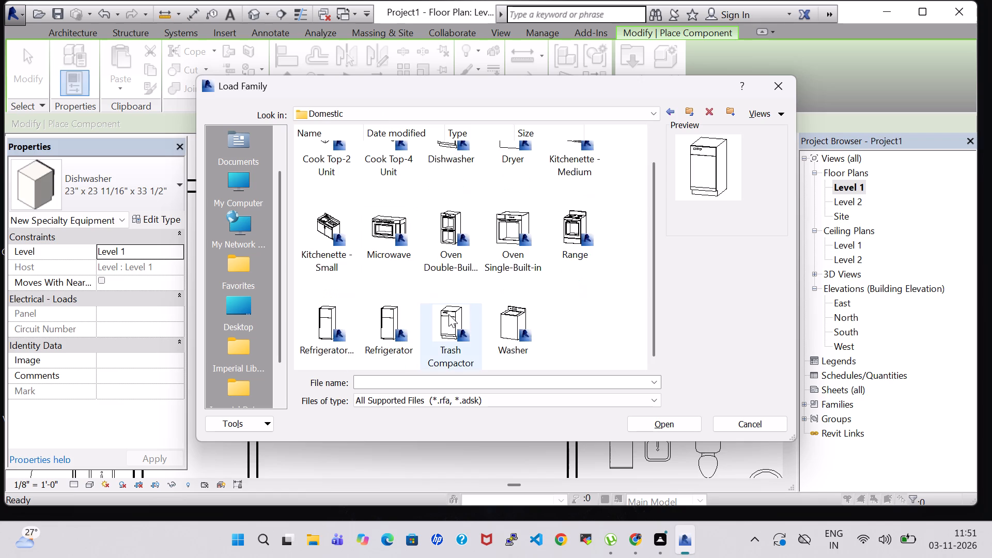
click(668, 426)
Place a 23" x 23 11/16" x 33 1/2" Dishwasher against the Open Kitchen's north wall, between the door and the kitchenette.
scroll(331, 221, up, 5)
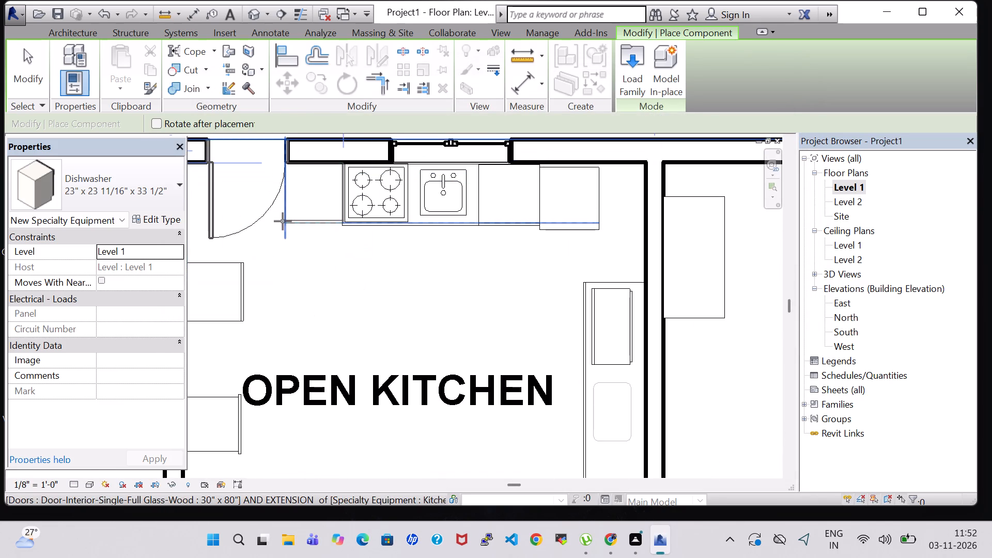
click(283, 221)
key(Escape)
key(Escape)
Nudge the medium kitchenette four steps east along the north wall, leaving a gap beside the dishwasher.
click(528, 208)
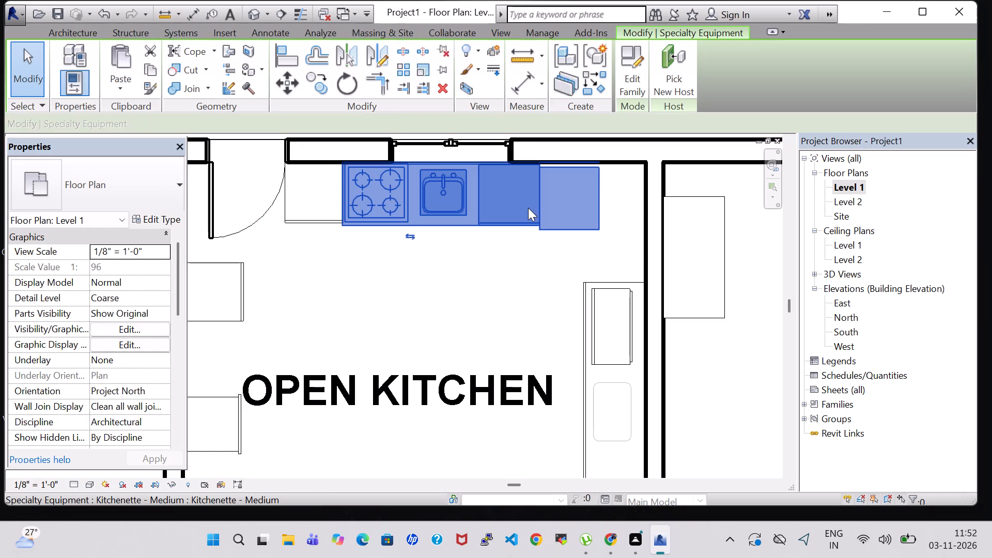
key(Right)
key(Right)
key(Right)
key(Right)
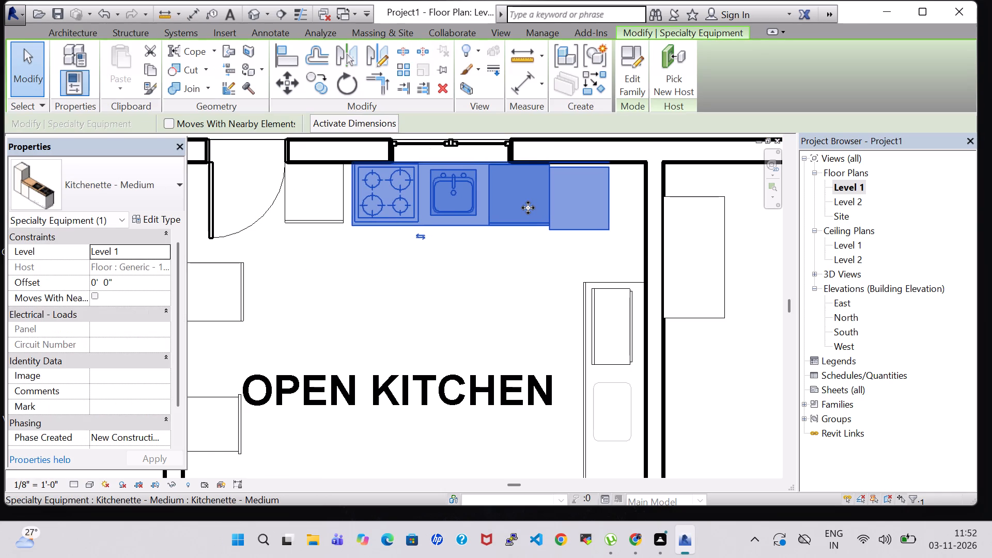
Nudge the north-wall dishwasher one step south and two steps east, toward the kitchenette.
click(311, 211)
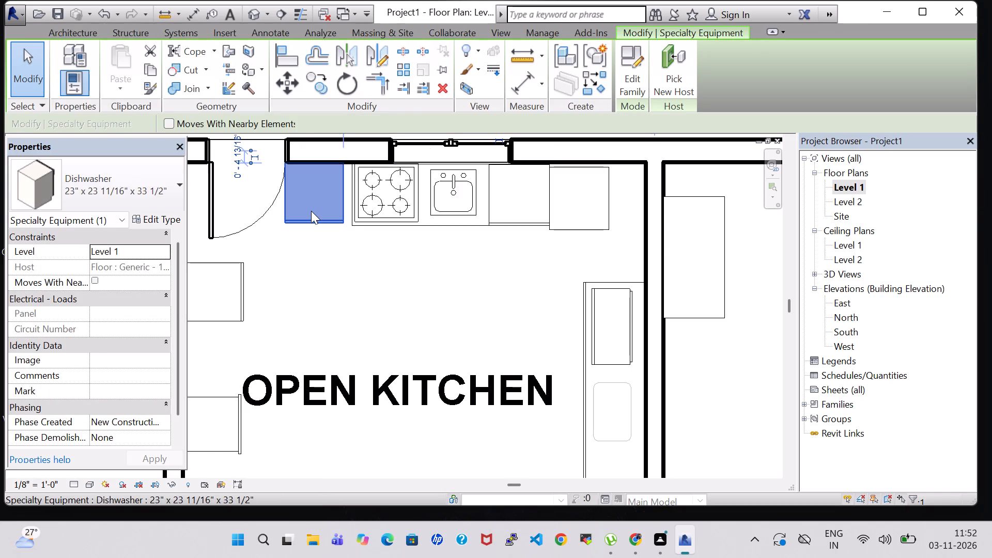
key(Down)
key(Right)
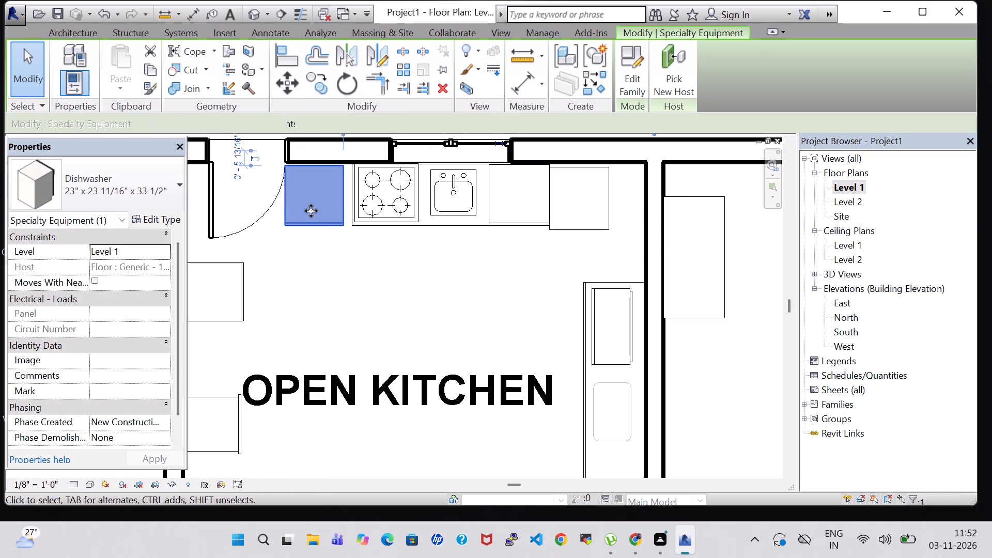
key(Right)
click(409, 270)
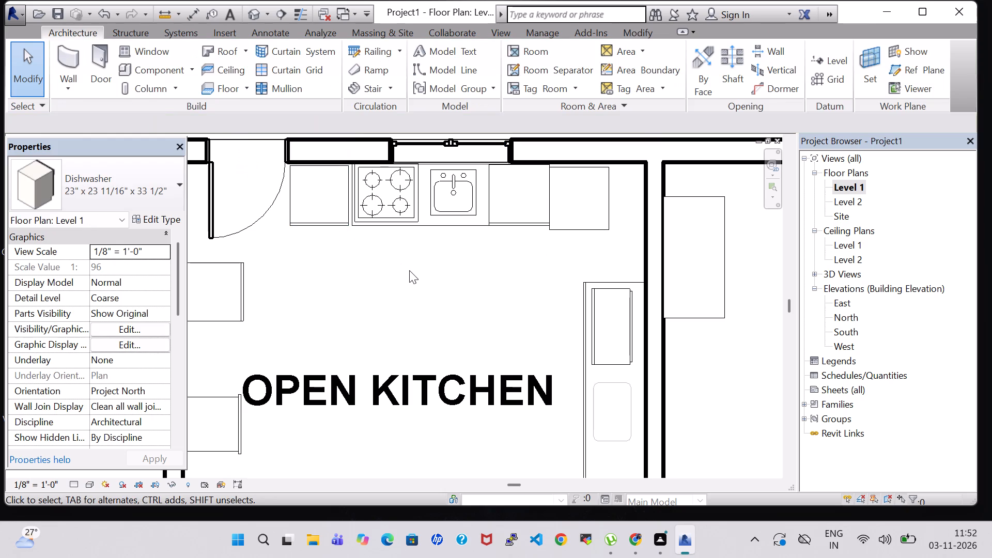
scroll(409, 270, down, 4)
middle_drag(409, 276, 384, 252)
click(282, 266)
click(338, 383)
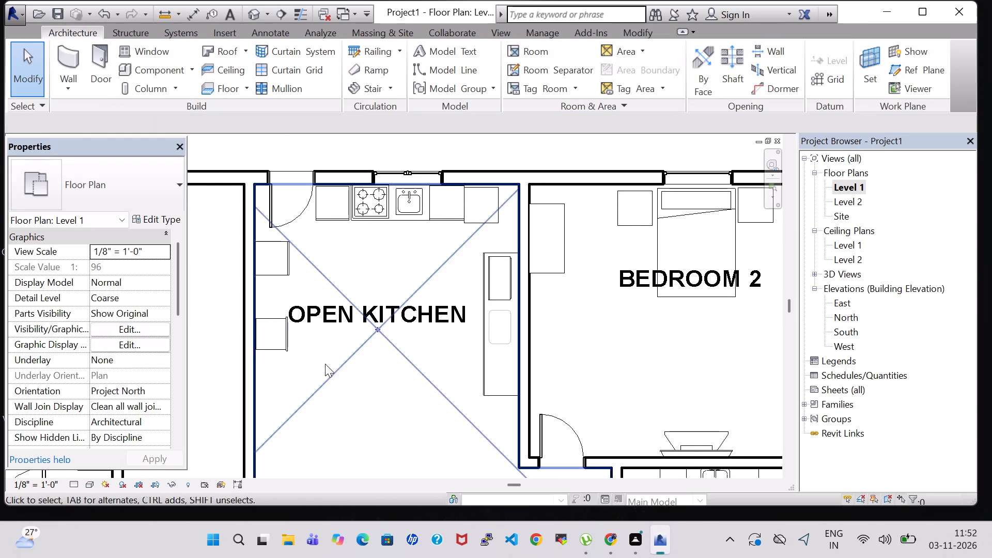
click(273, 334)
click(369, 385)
Load the Table-Dining Round w Chairs family from the Furniture Tables folder.
scroll(369, 385, down, 2)
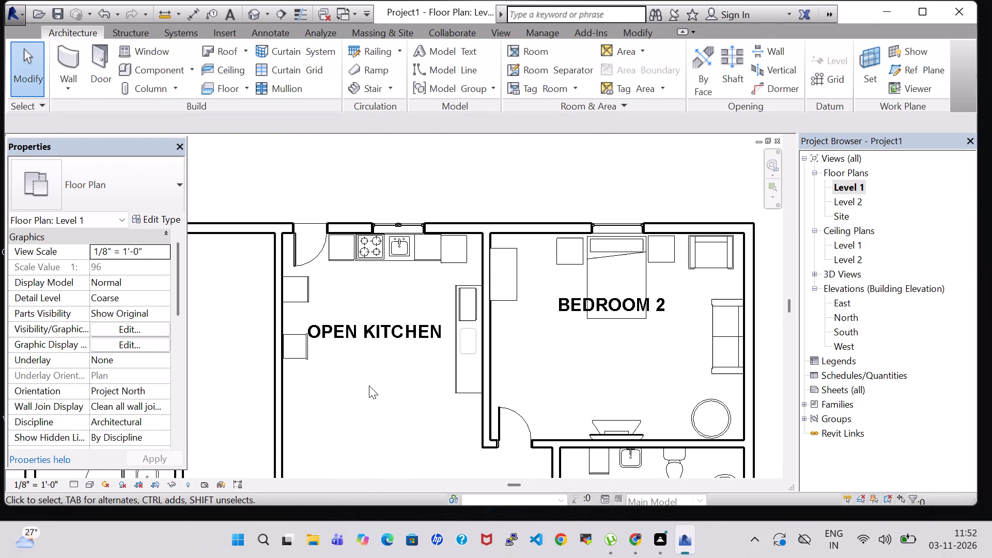
middle_drag(369, 385, 364, 366)
click(160, 67)
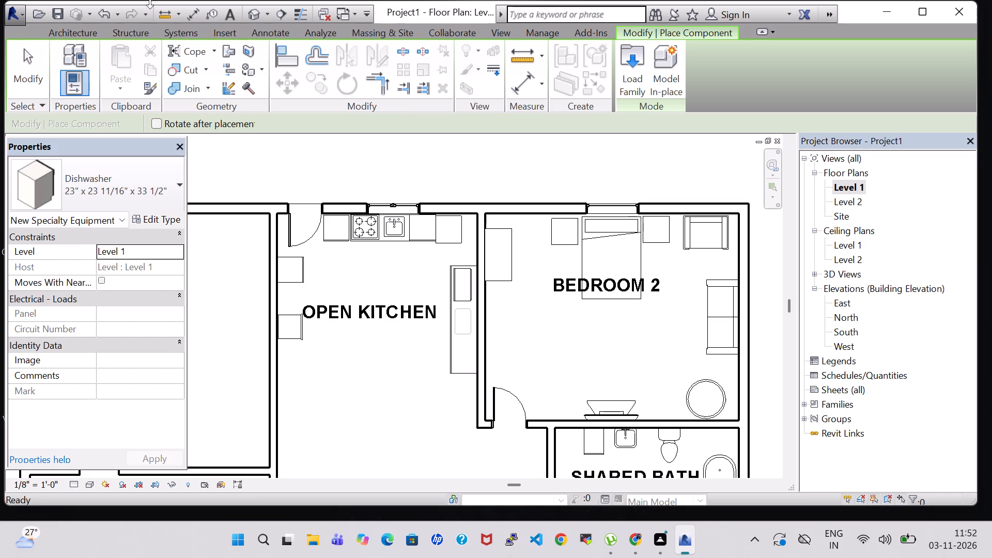
click(623, 63)
scroll(532, 252, down, 2)
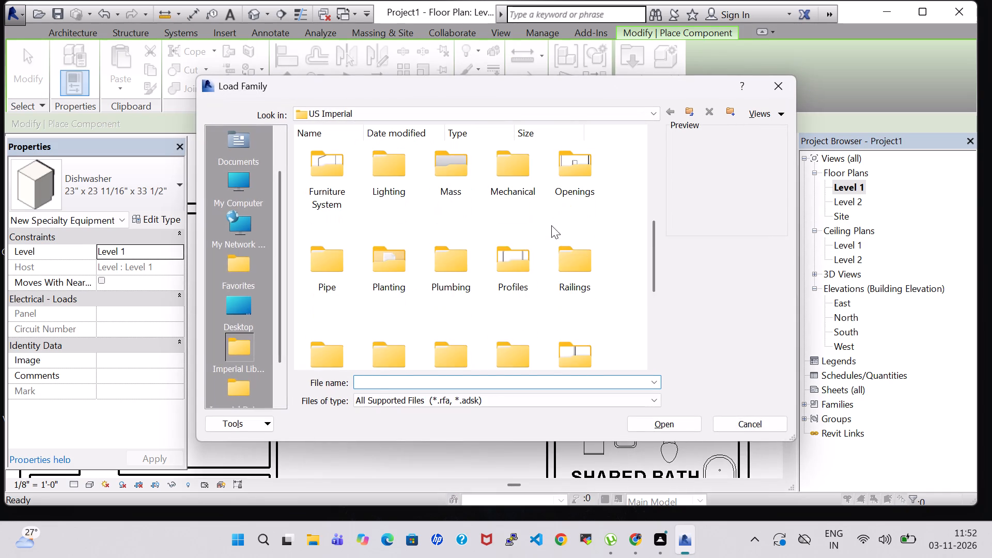
scroll(573, 194, up, 1)
double_click(573, 220)
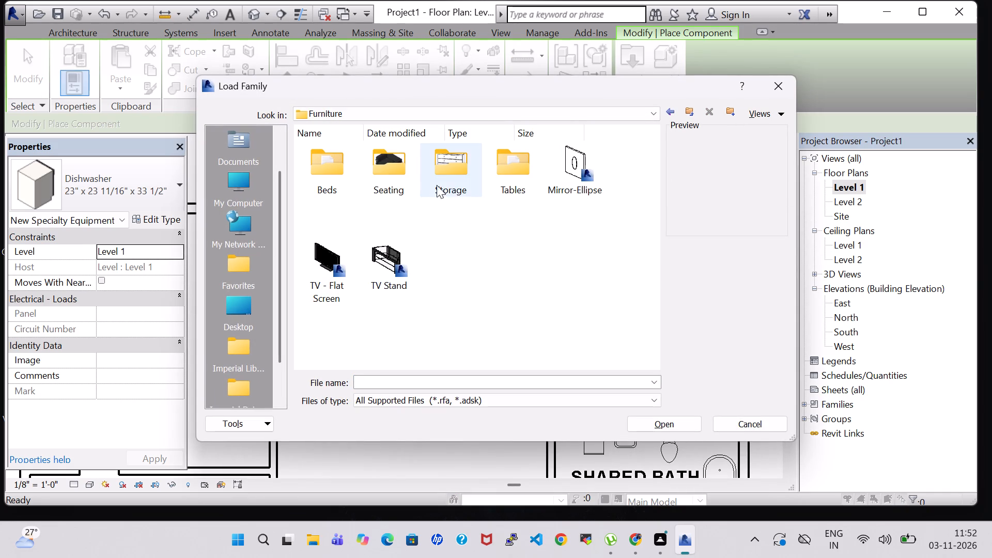
double_click(521, 172)
click(521, 172)
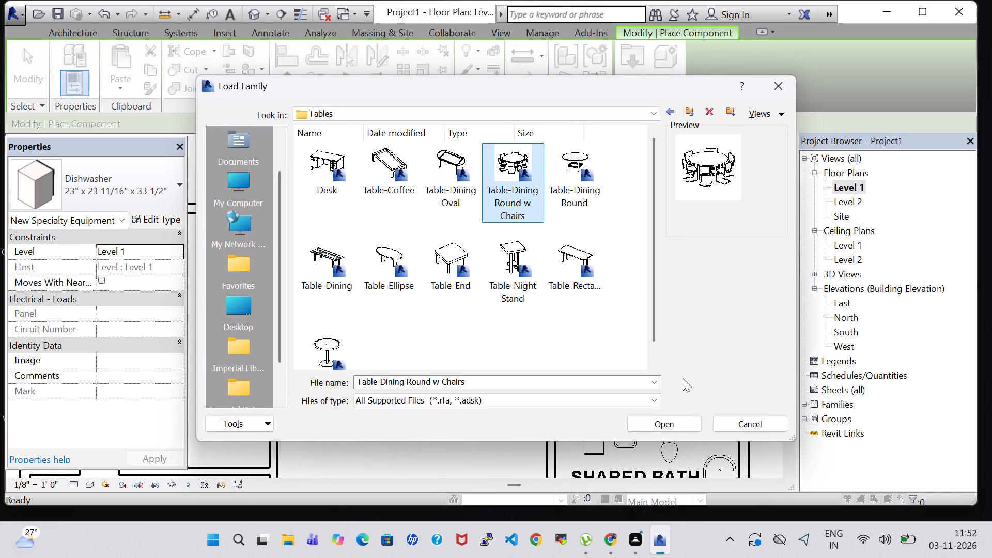
click(661, 423)
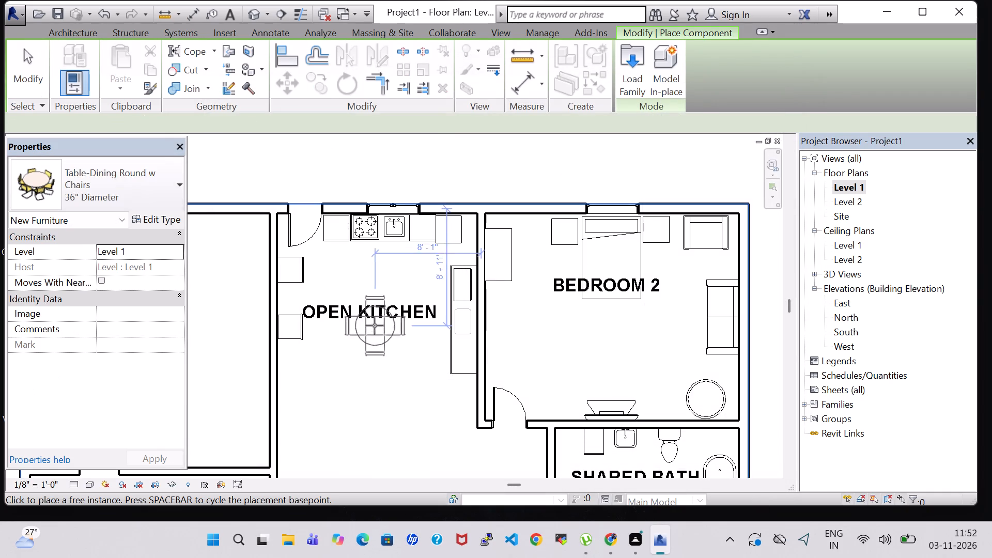
Place a 60" Diameter Table-Dining Round w Chairs in the Open Kitchen, south of the room tag and centred beneath it.
click(128, 180)
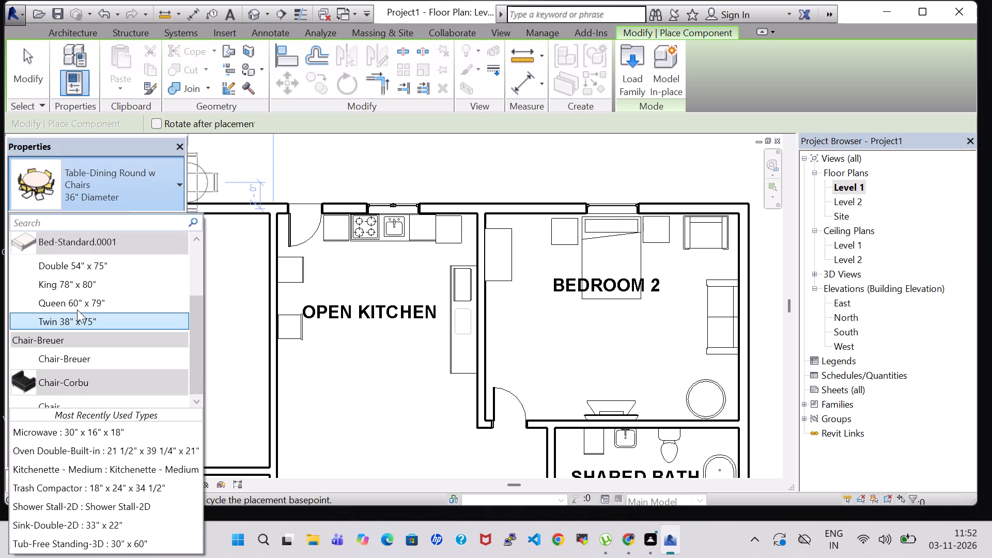
scroll(77, 309, down, 2)
scroll(77, 309, up, 10)
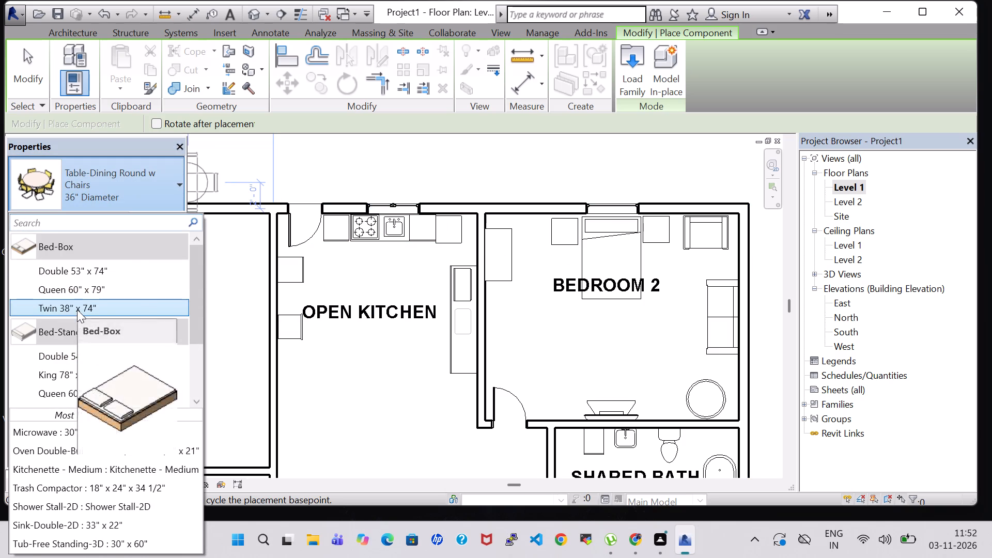
scroll(77, 309, down, 10)
key(d)
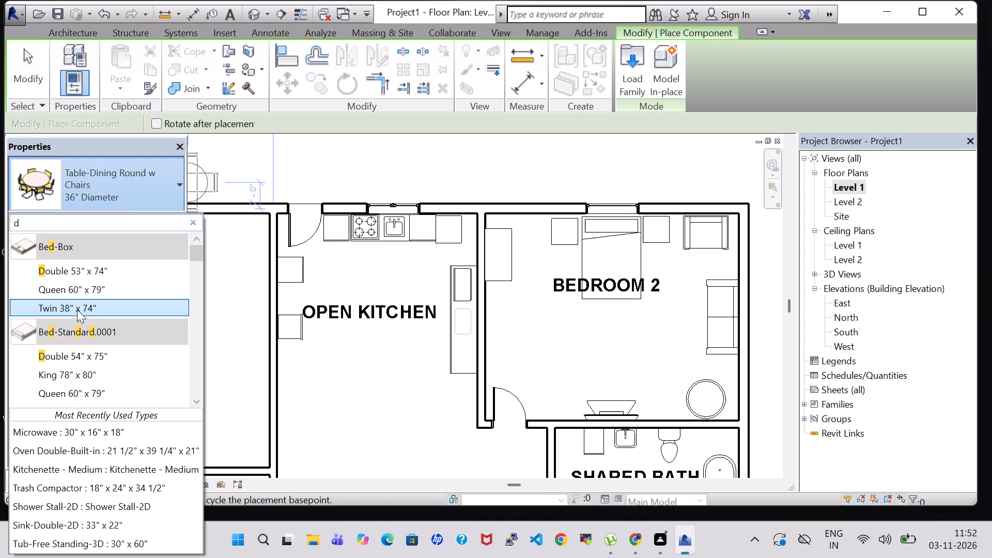
key(i)
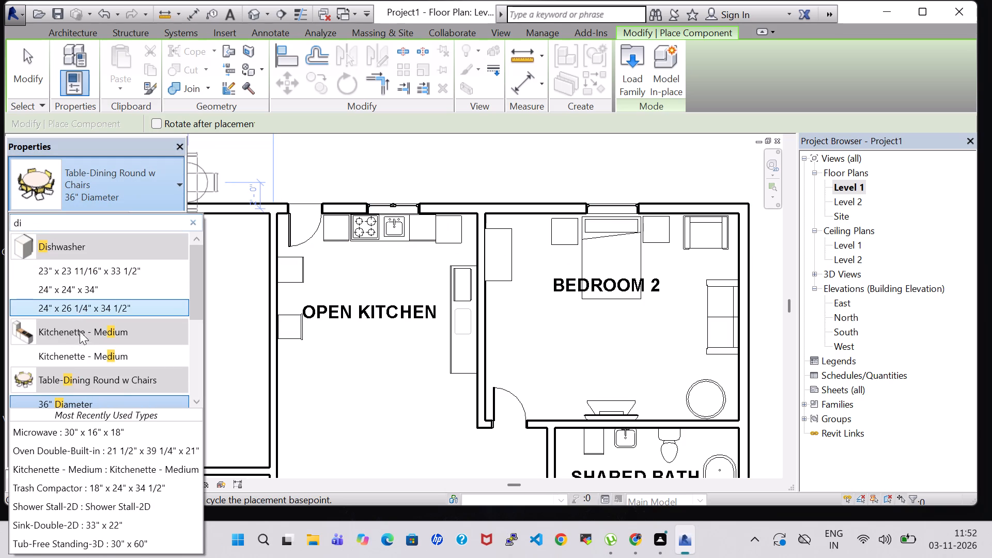
scroll(72, 374, down, 3)
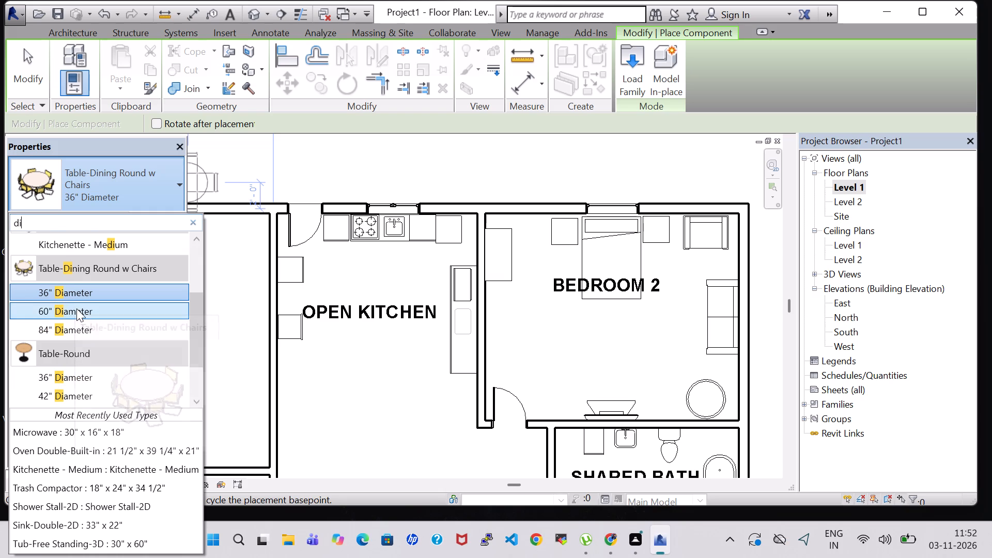
click(76, 308)
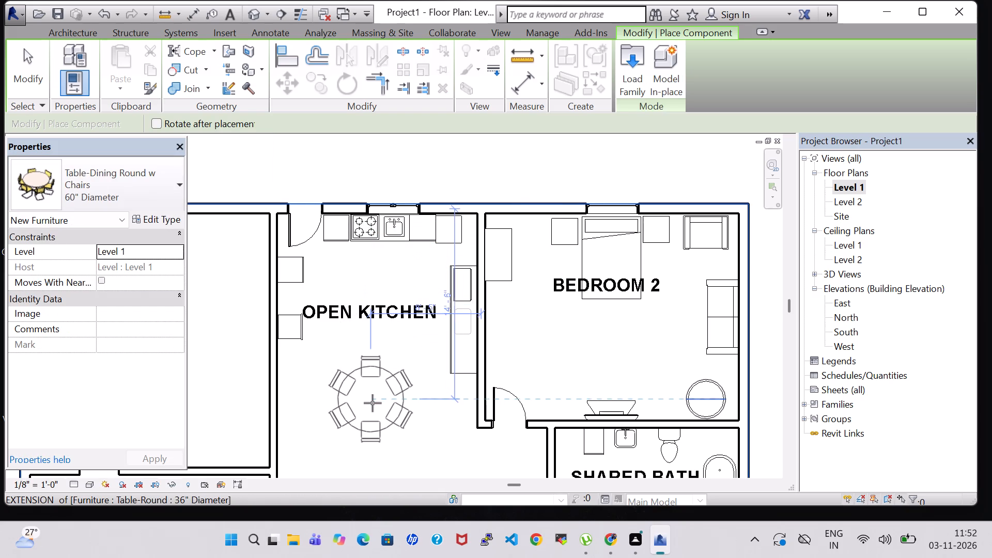
click(373, 403)
scroll(378, 384, down, 1)
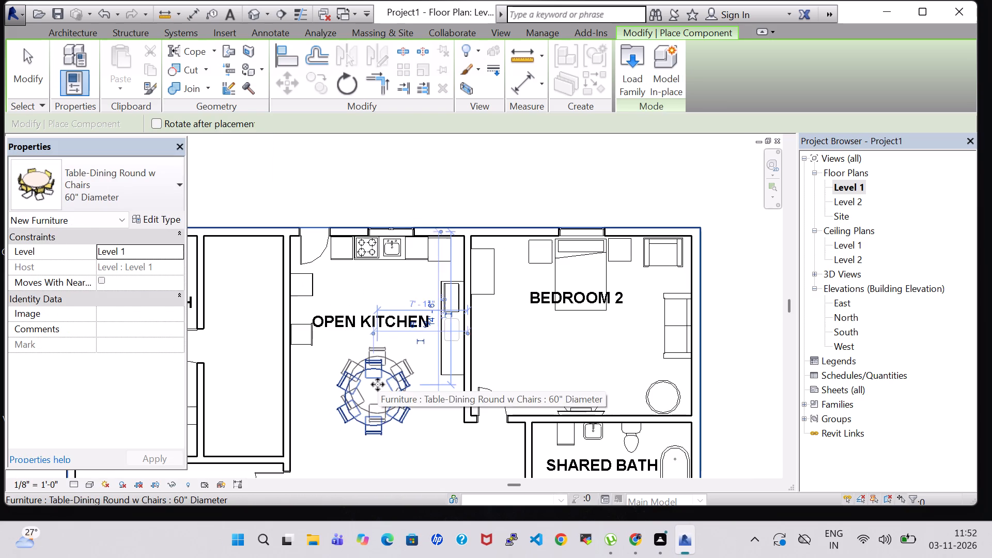
key(Escape)
key(Escape)
Nudge the Open Kitchen room tag one step north, away from the dining table.
scroll(379, 378, down, 4)
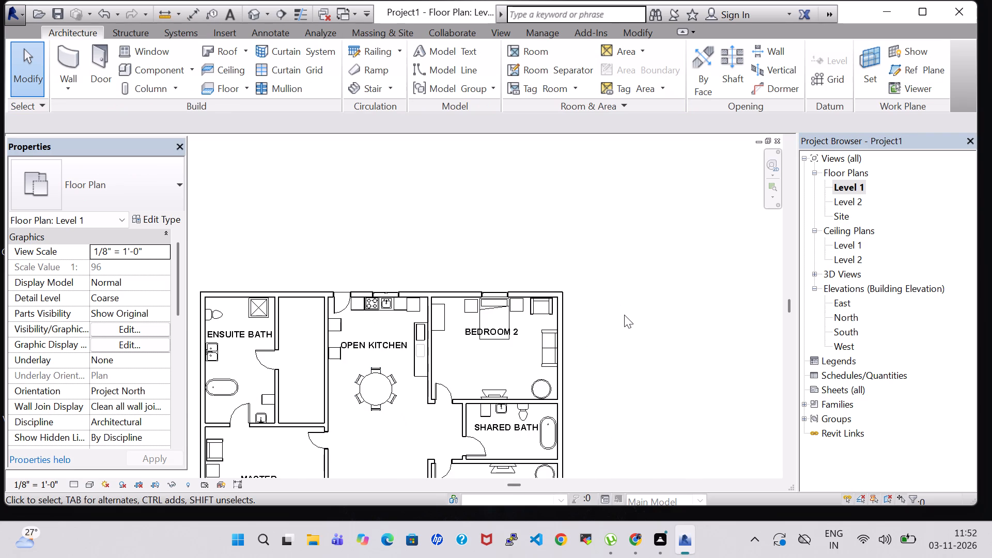
middle_click(618, 367)
middle_drag(618, 367, 624, 338)
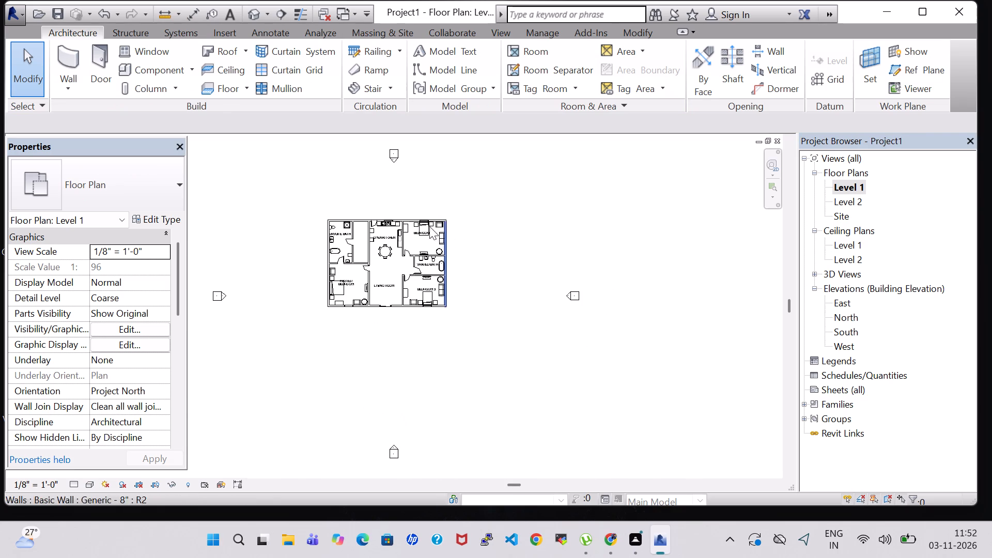
scroll(414, 270, up, 4)
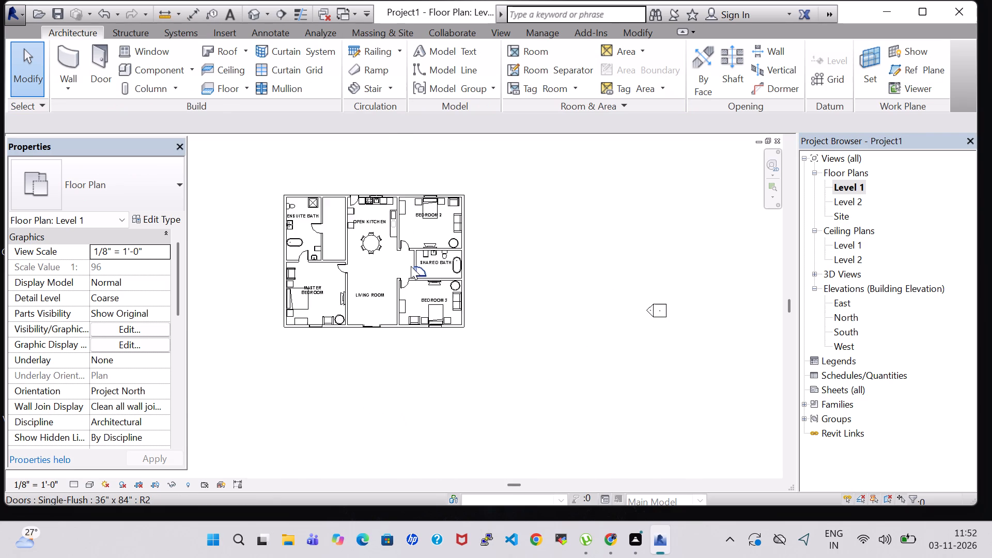
scroll(411, 266, up, 4)
middle_drag(348, 242, 400, 260)
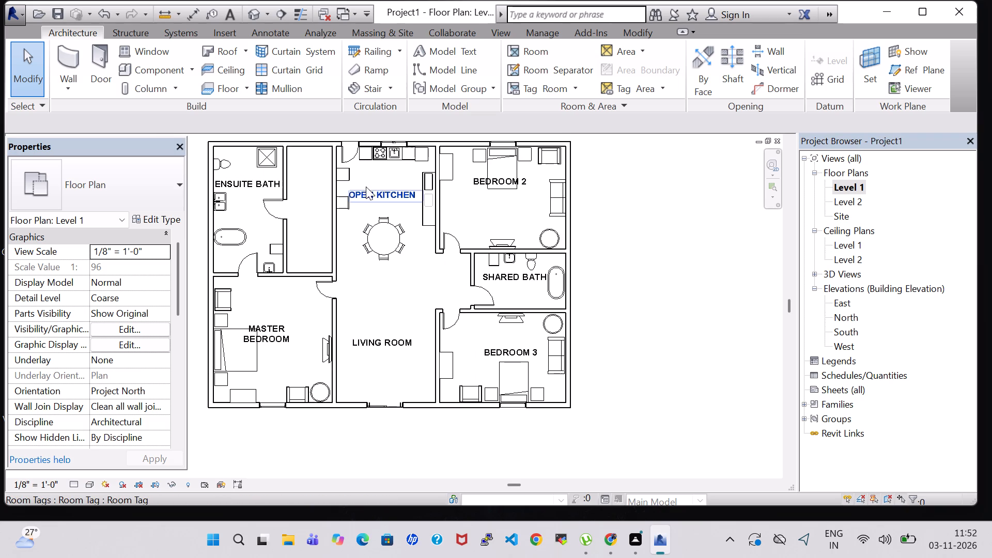
click(379, 192)
key(Up)
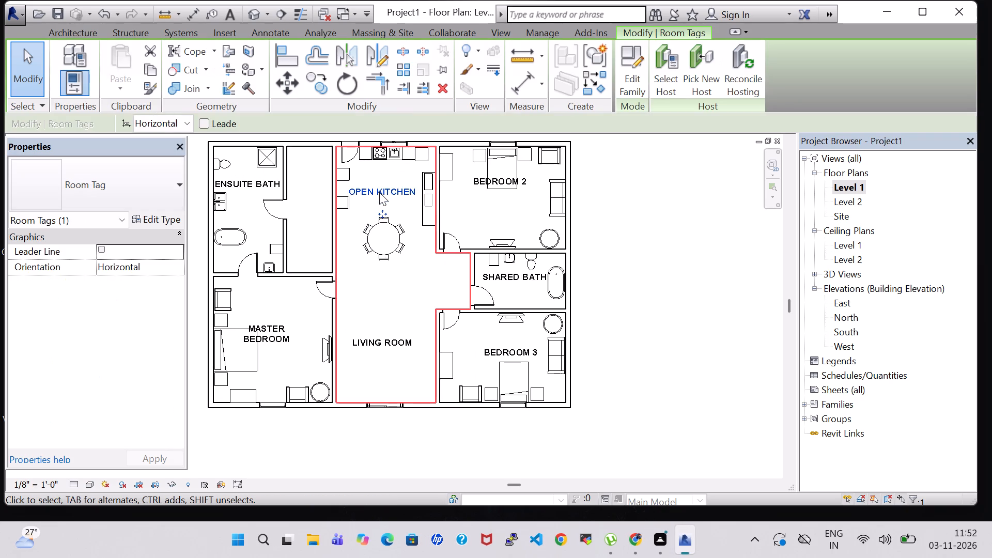
click(625, 265)
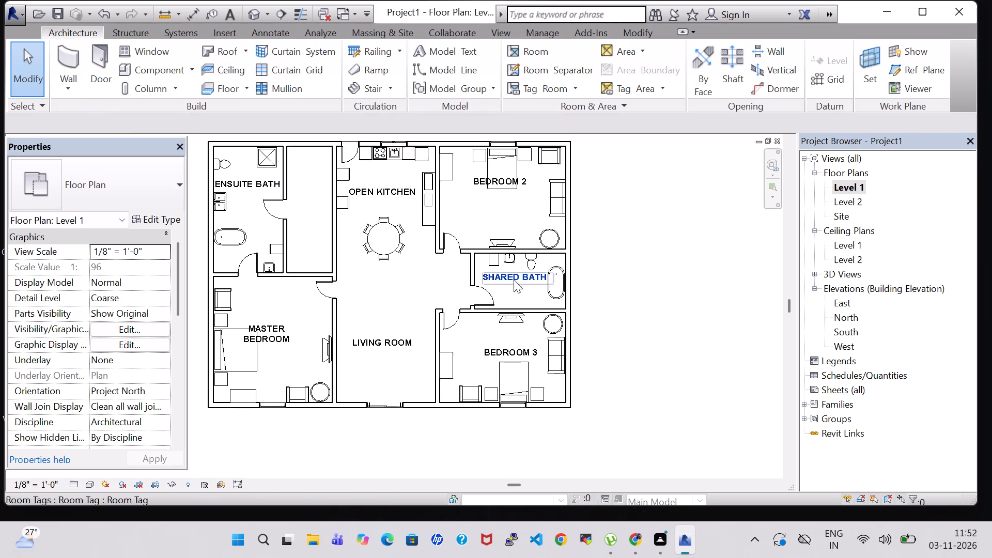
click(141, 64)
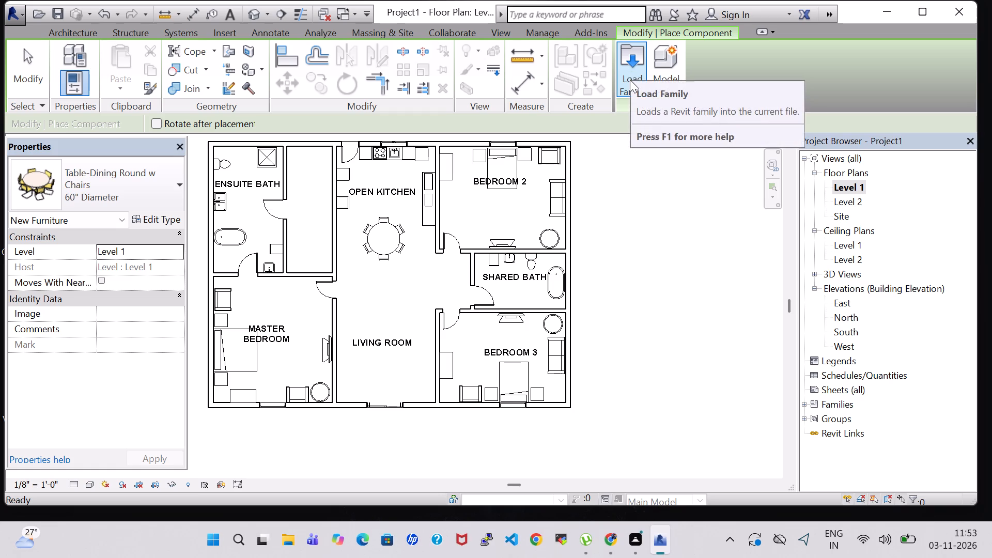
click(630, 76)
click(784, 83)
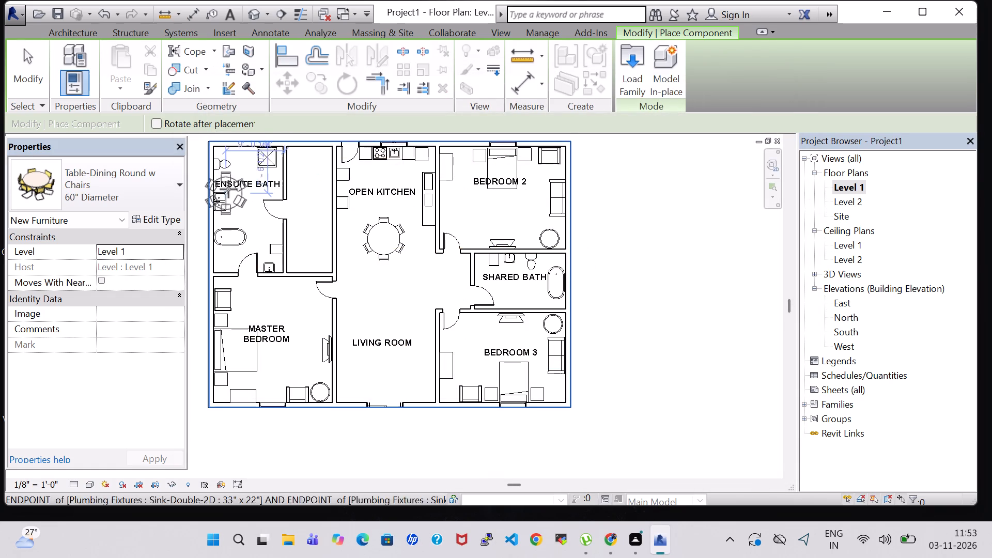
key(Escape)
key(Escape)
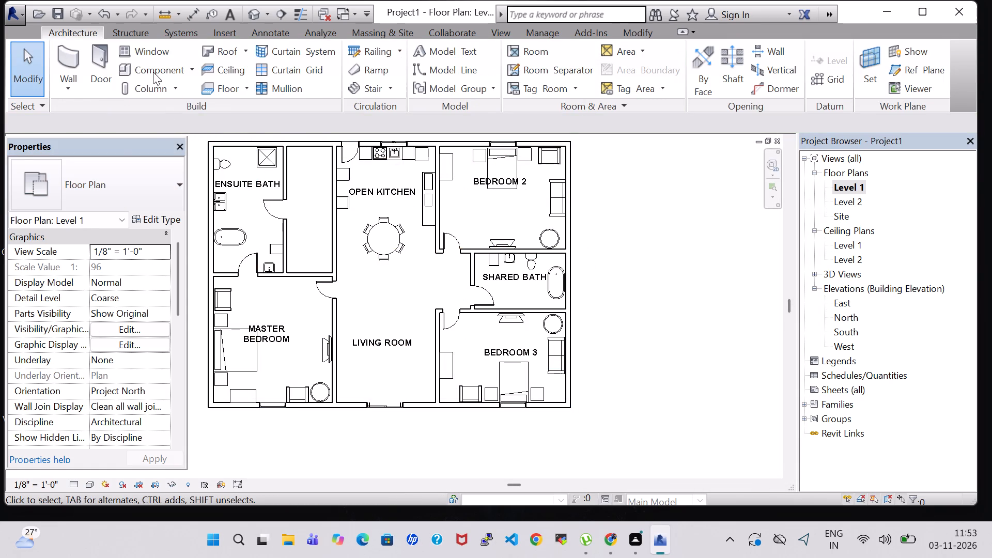
Place a 24" x 48" Mirror-Ellipse on the dining area's west wall, north of the Master Bedroom door, about 1'-9" from the cross wall.
click(153, 72)
click(104, 169)
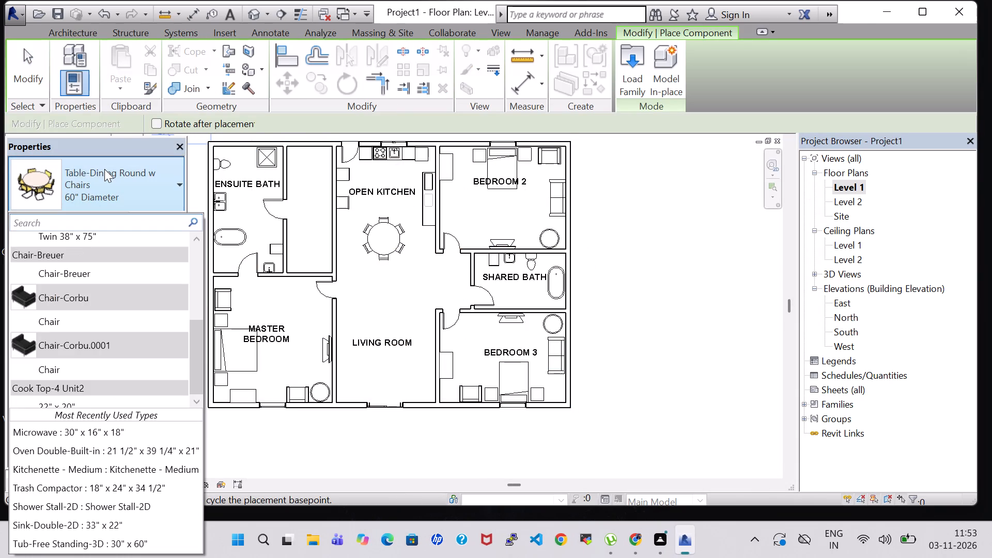
text(mi)
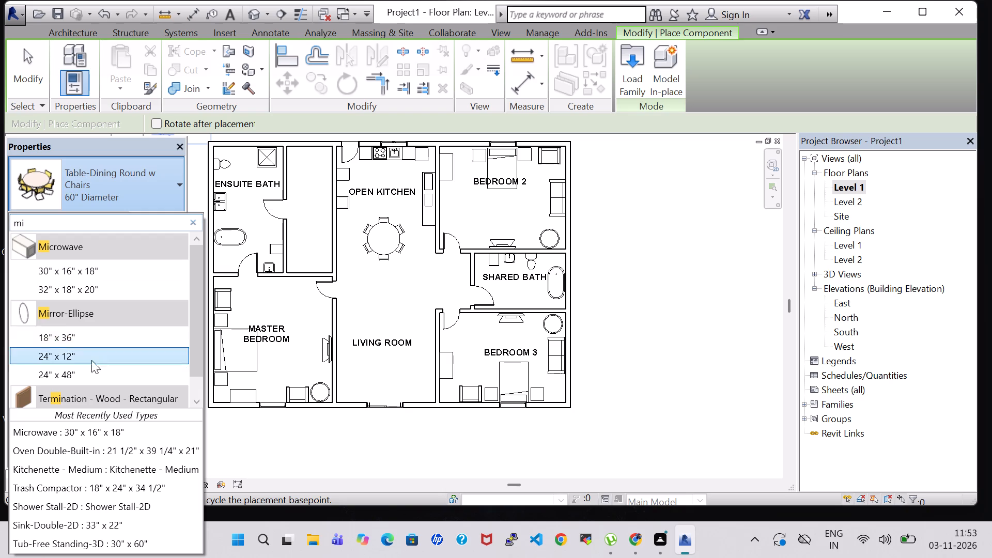
click(61, 378)
scroll(374, 273, up, 1)
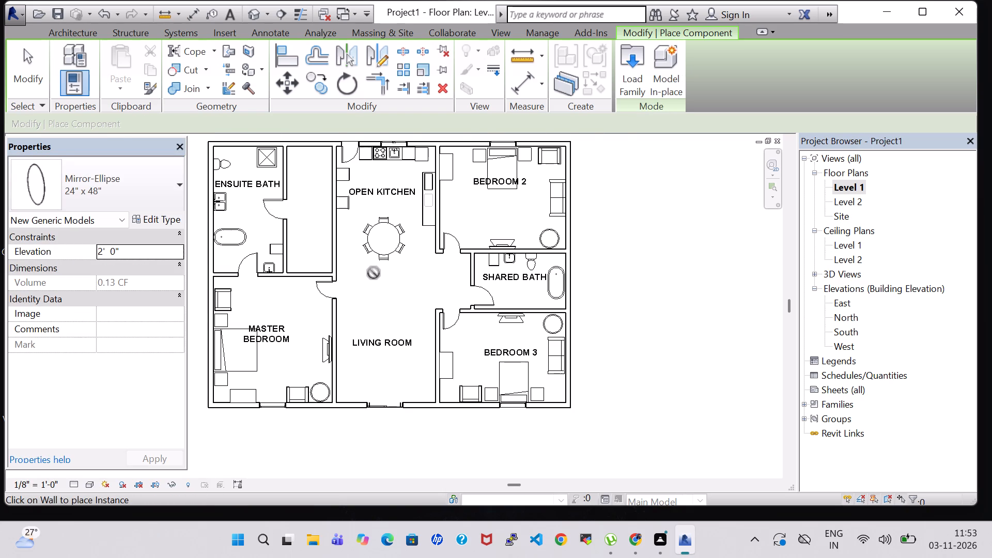
scroll(374, 273, up, 2)
scroll(318, 233, up, 4)
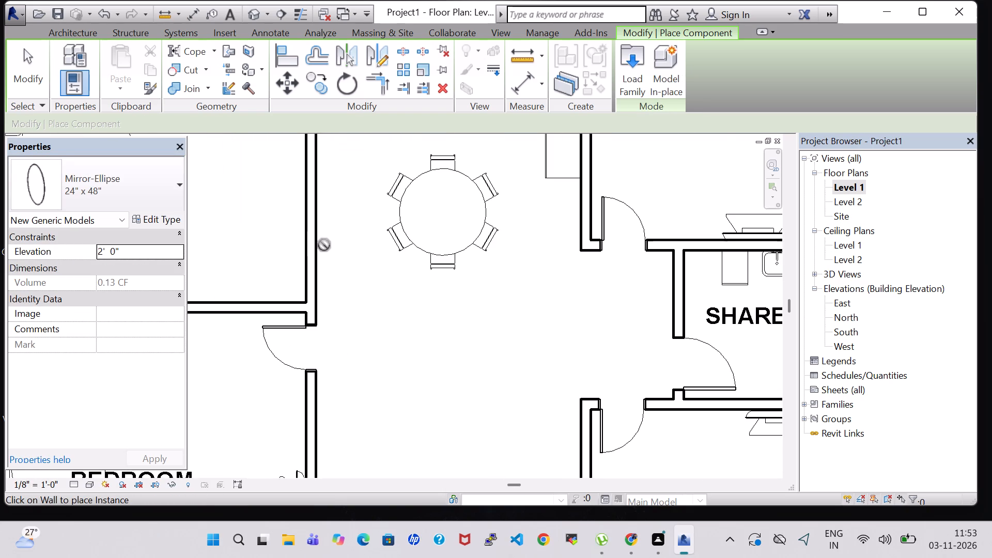
scroll(313, 257, up, 10)
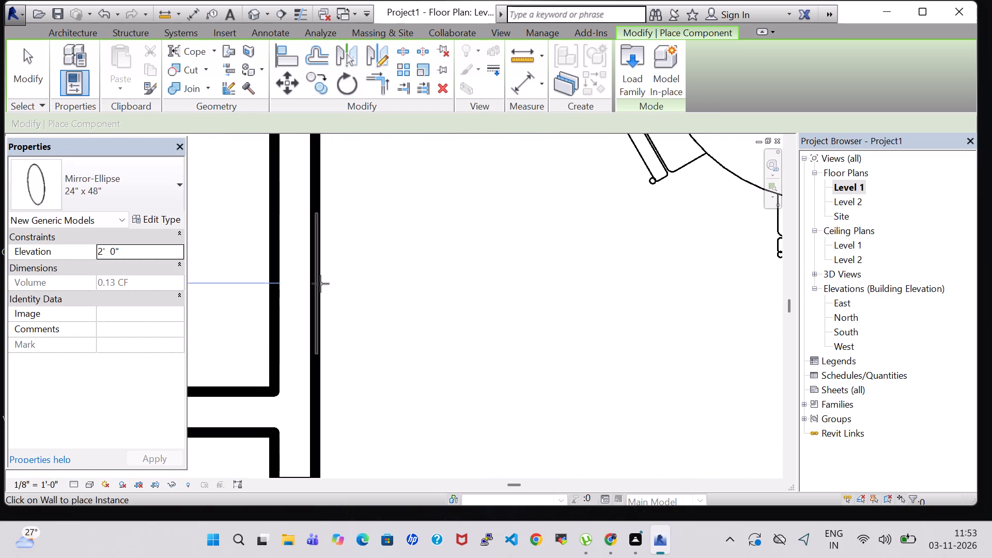
scroll(322, 272, down, 8)
scroll(385, 280, down, 4)
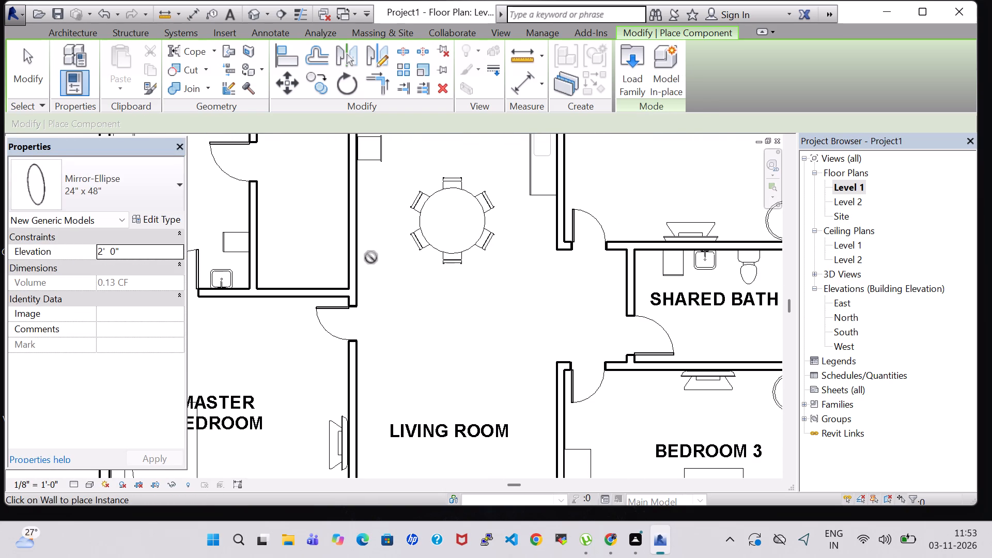
scroll(358, 268, up, 4)
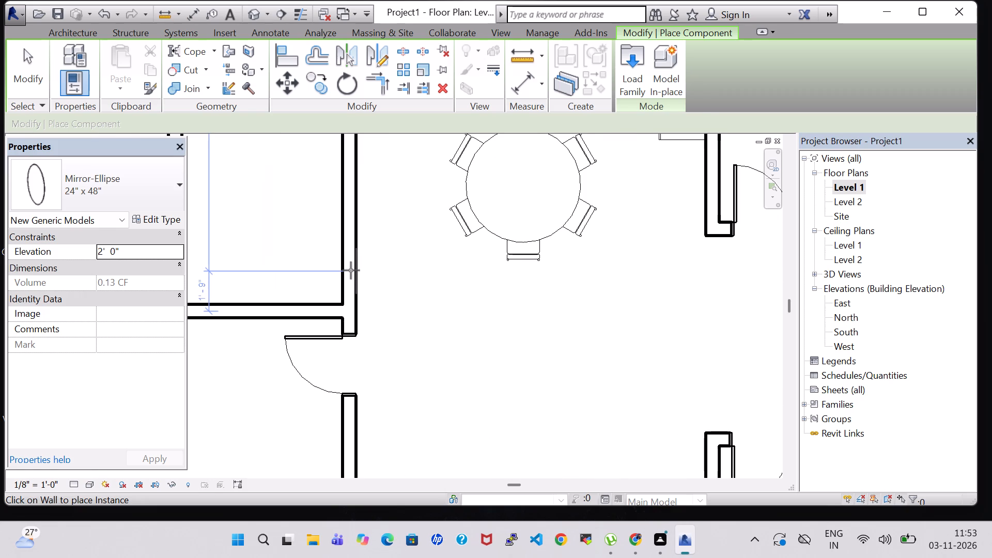
click(356, 271)
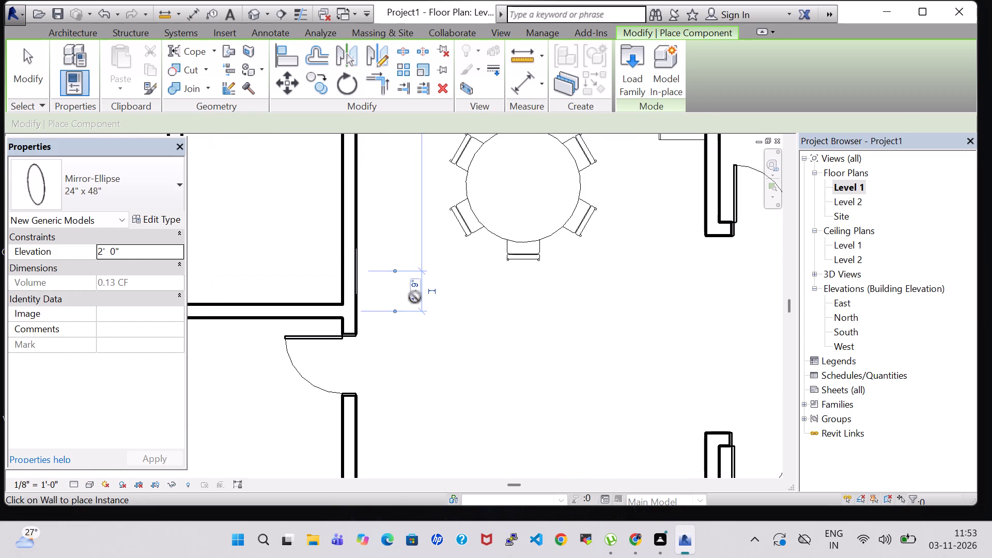
key(Escape)
key(Escape)
scroll(399, 277, down, 6)
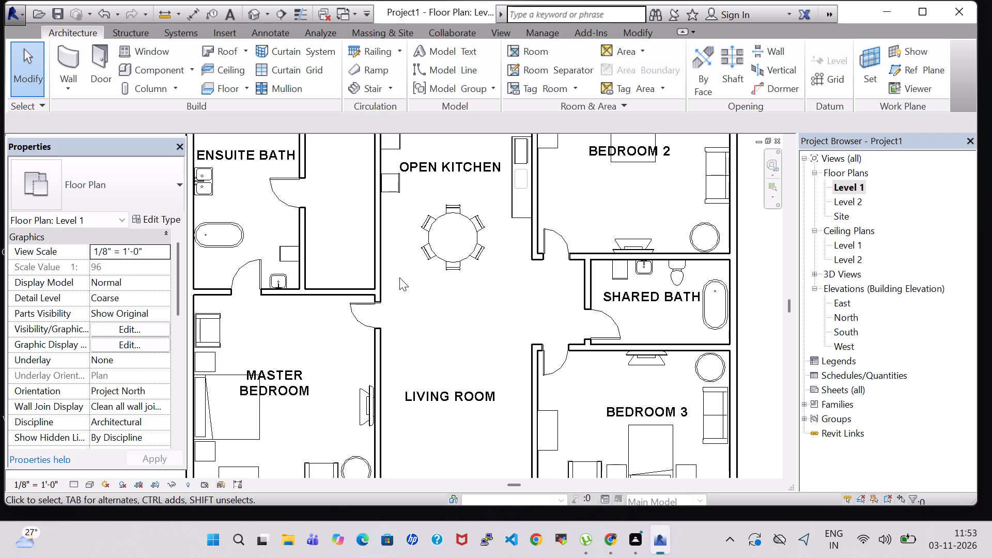
Load the Sink Vanity-Round family from the Plumbing library's Architectural Fixtures Sinks folder.
click(150, 68)
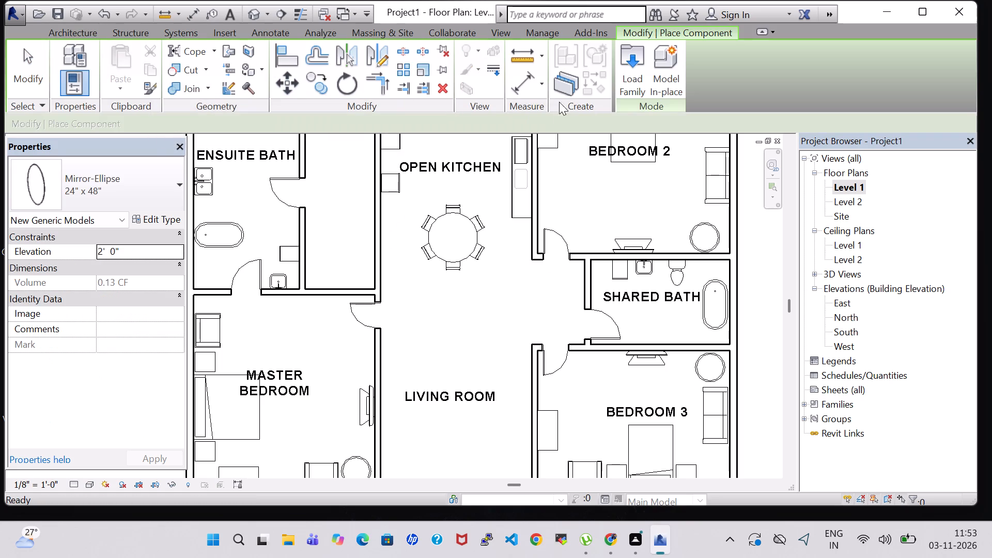
click(629, 67)
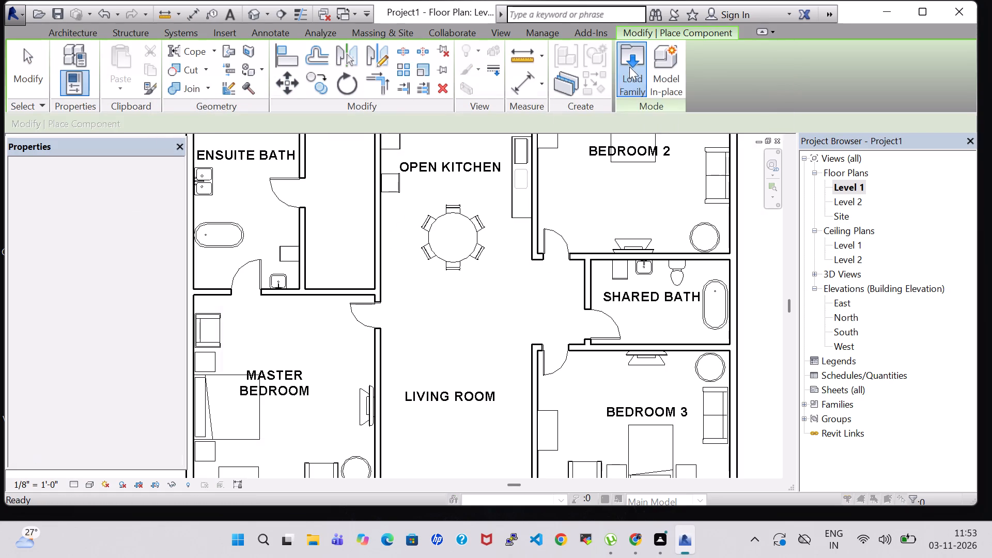
scroll(515, 235, down, 3)
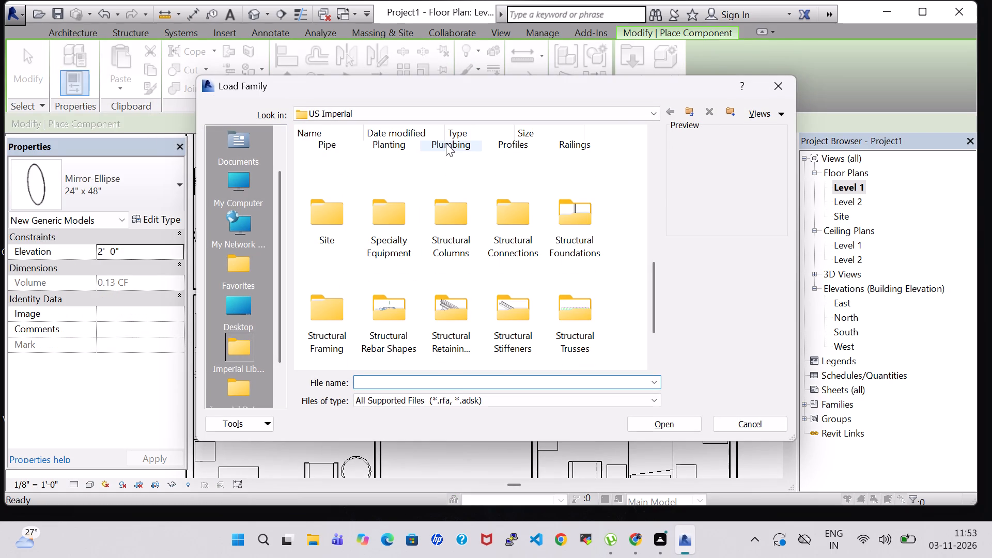
triple_click(446, 143)
double_click(323, 170)
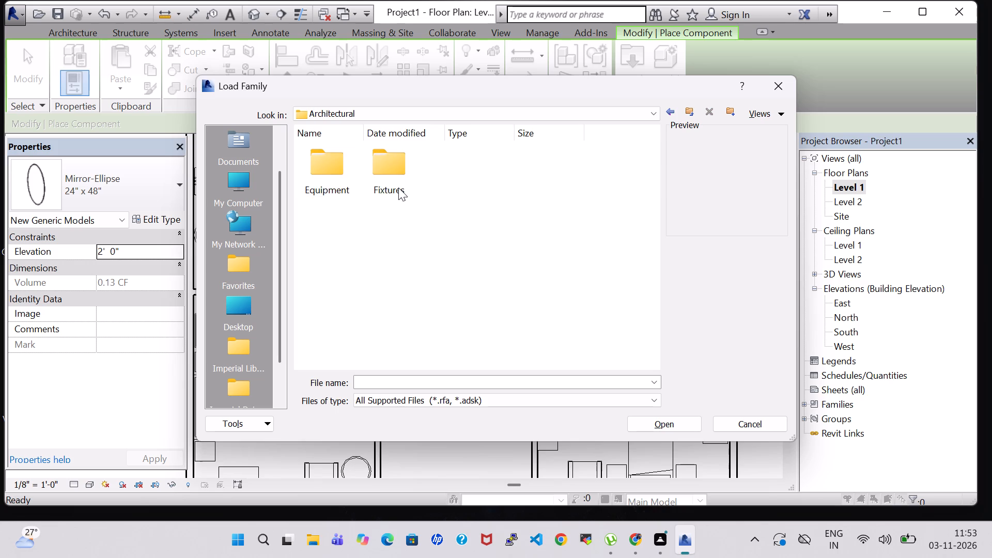
double_click(398, 188)
double_click(599, 171)
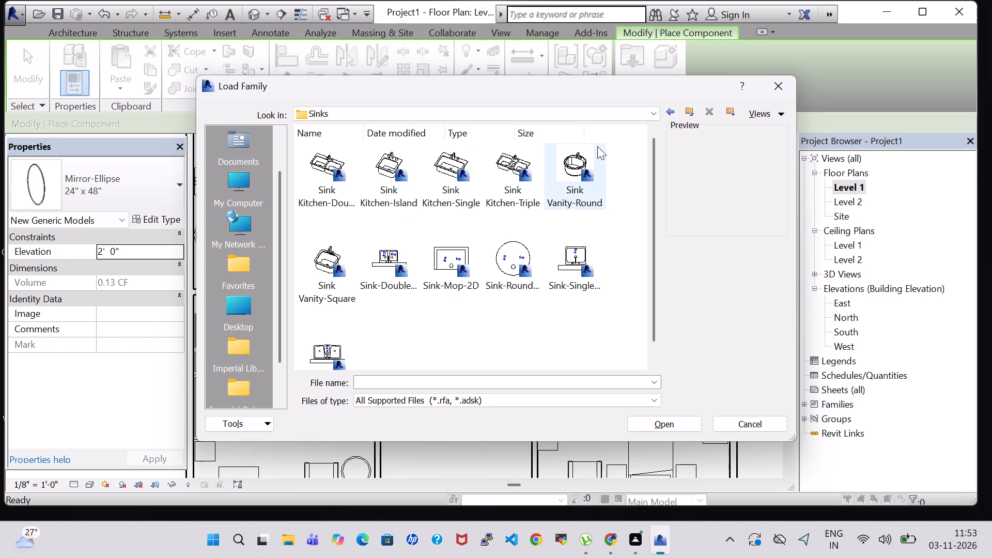
click(564, 176)
click(694, 426)
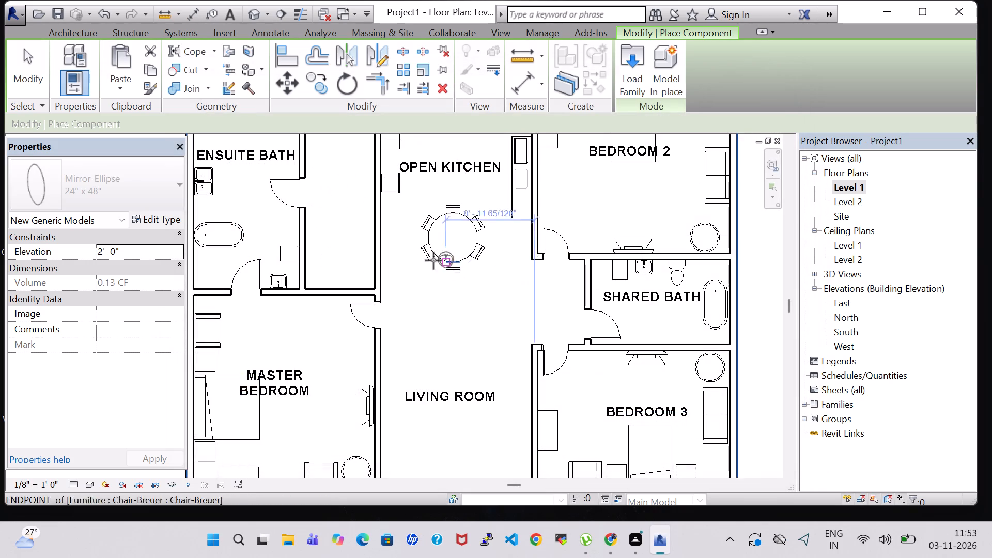
Place a 19" x 19" Sink Vanity-Round against the dining area's west wall, centred on the mirror with its faucet toward the wall.
scroll(382, 265, up, 12)
key(space)
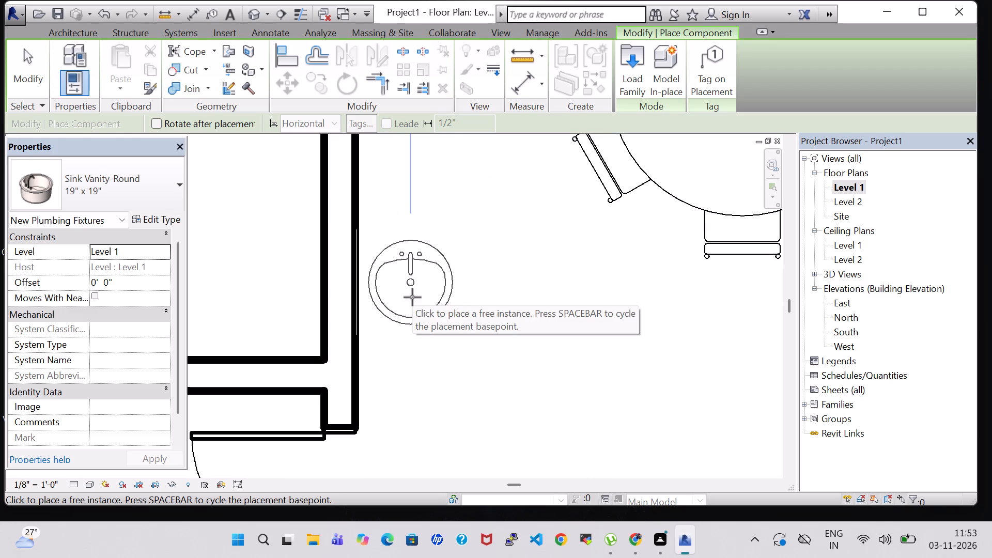
click(415, 283)
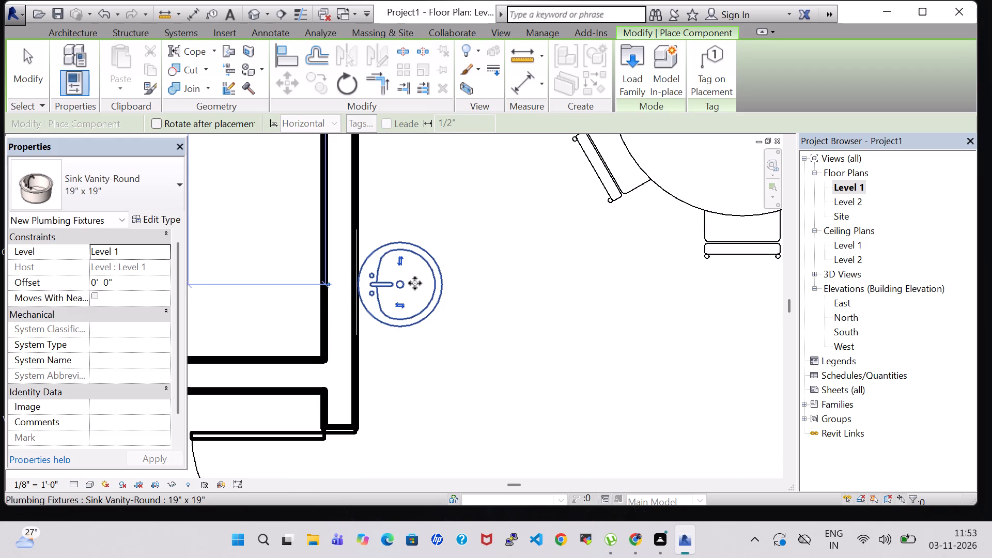
key(Escape)
key(Escape)
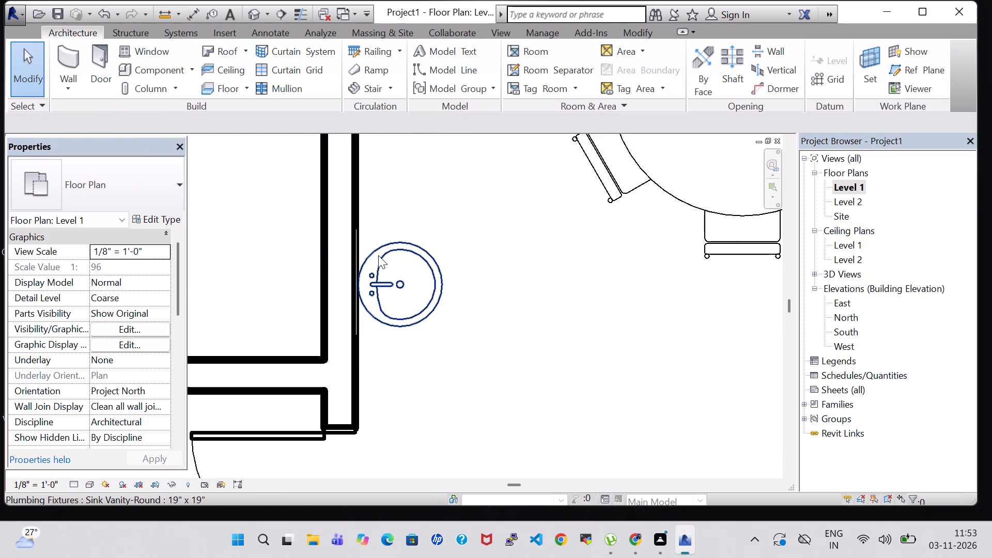
click(493, 287)
Set the round vanity sink's offset from Level 1 to 1'-0".
click(428, 269)
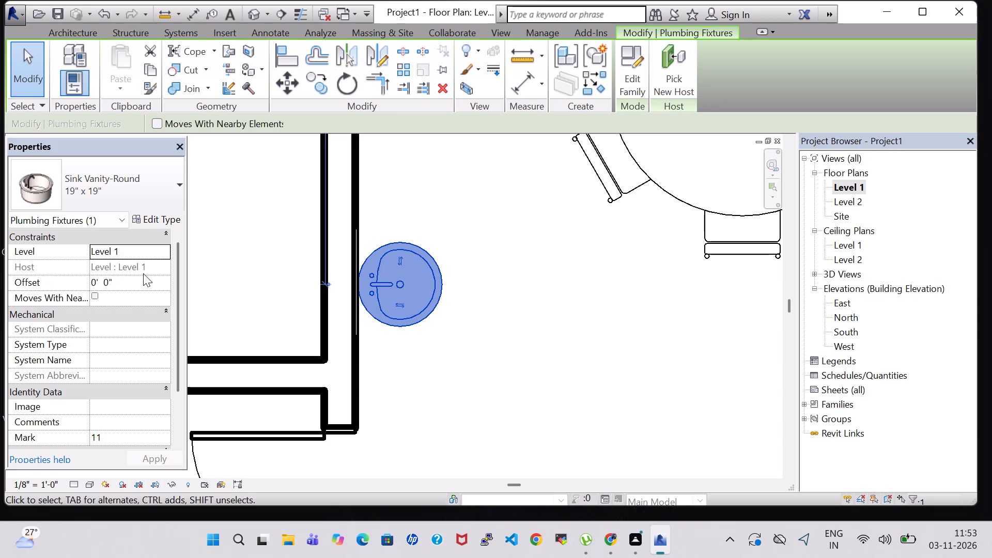
click(96, 284)
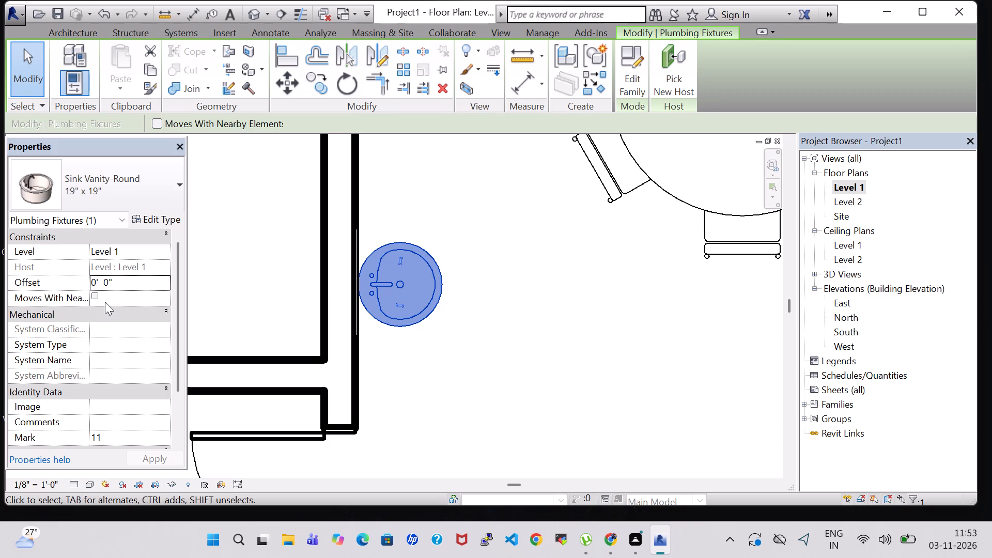
key(BackSpace)
key(1)
key(Return)
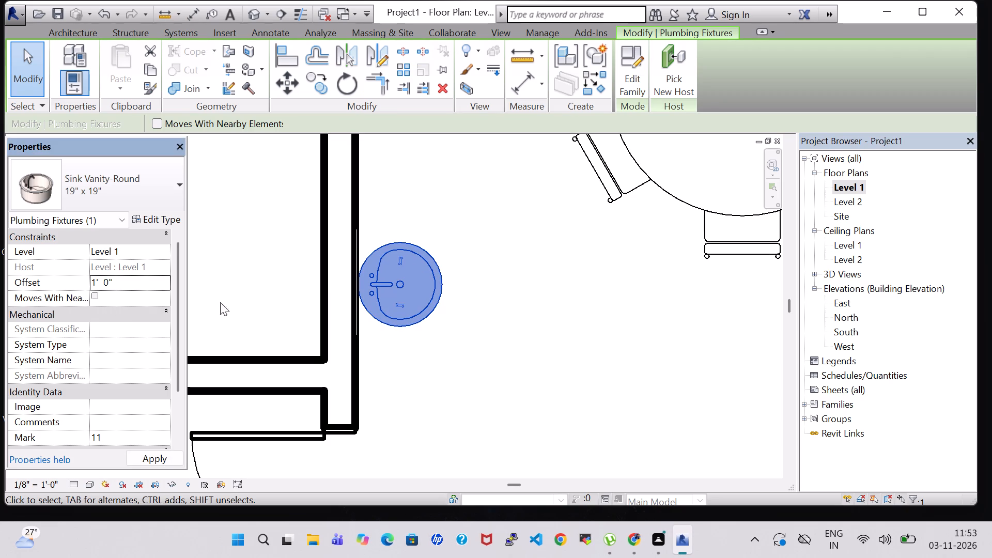
click(529, 286)
Load the Base Cabinet-Double Door Sink Unit family from the Casework Base Cabinets folder.
click(160, 71)
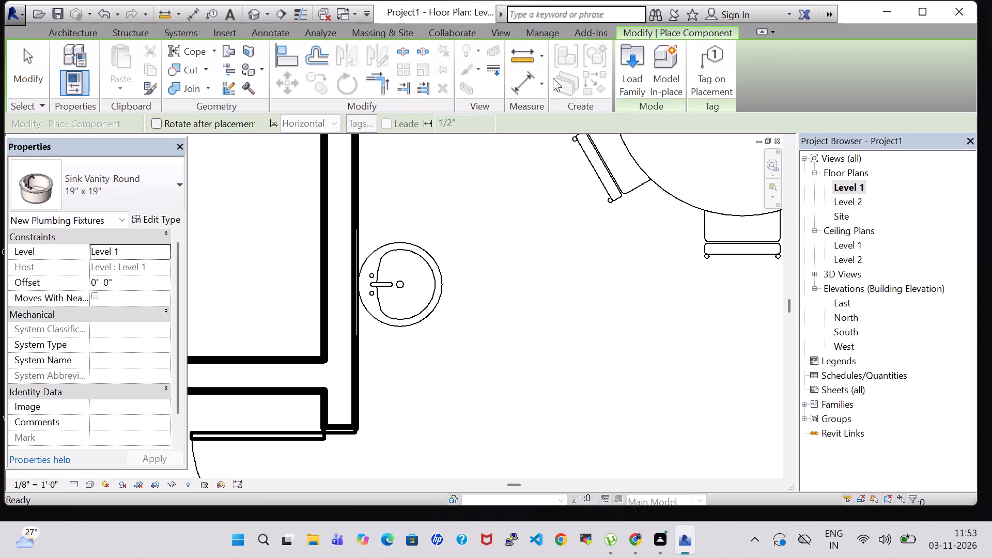
click(636, 65)
double_click(528, 175)
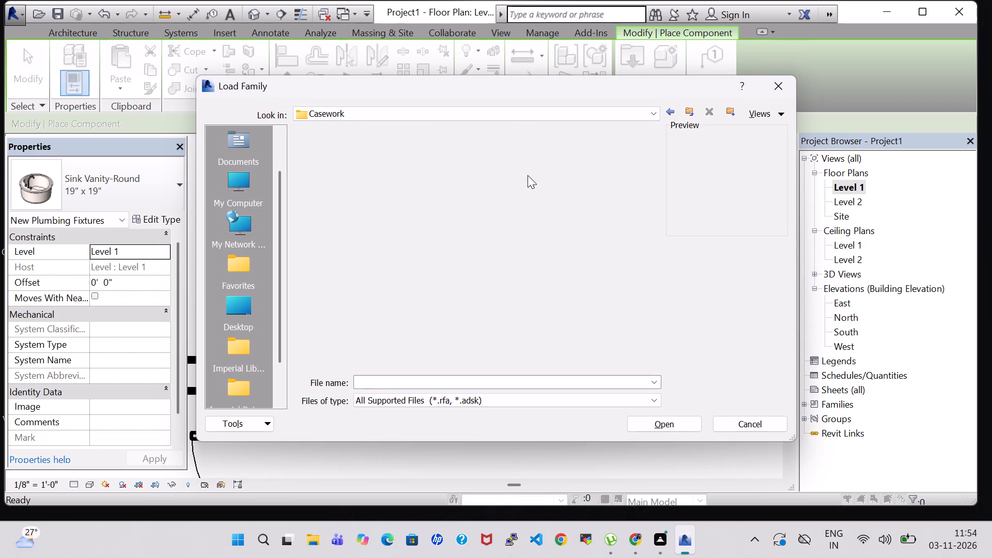
double_click(384, 172)
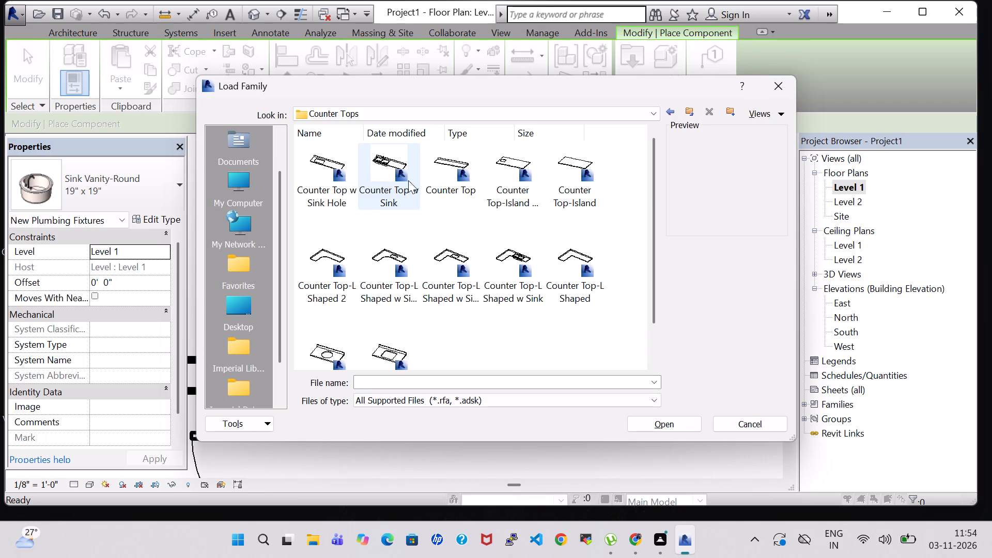
click(672, 112)
double_click(471, 163)
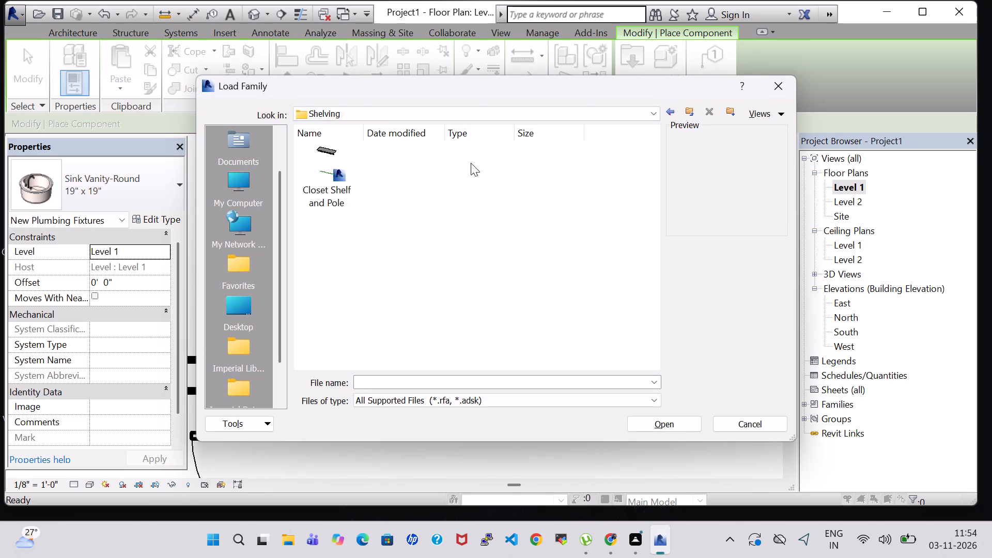
double_click(665, 107)
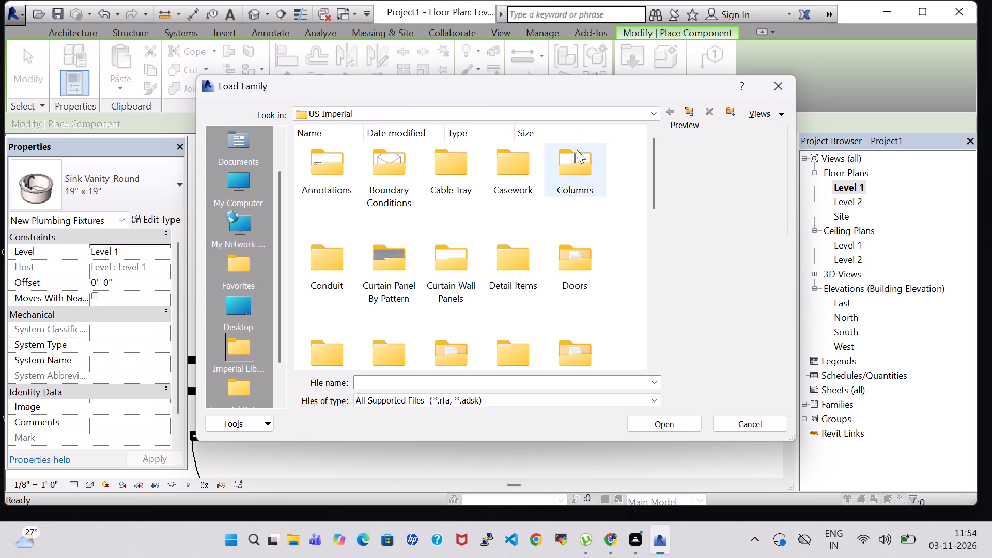
double_click(538, 159)
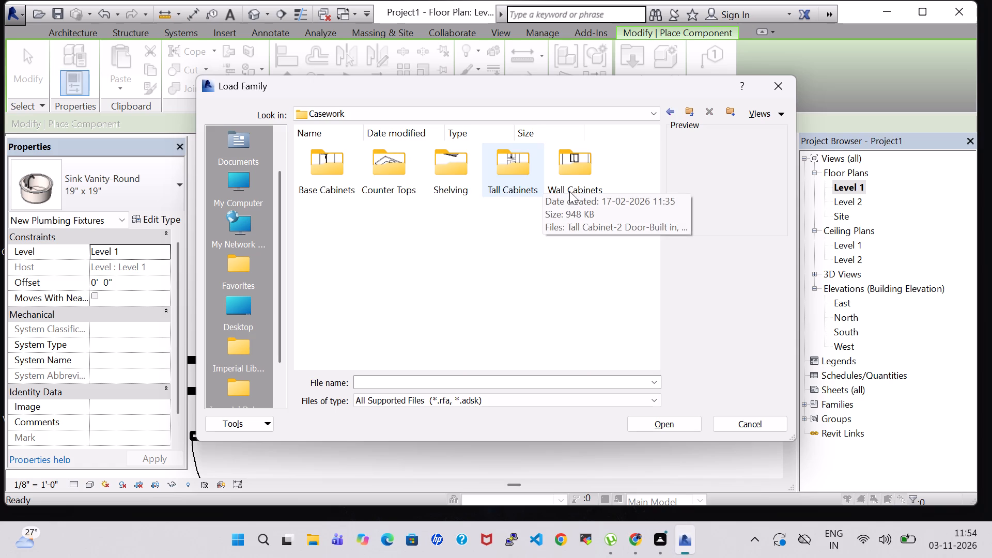
click(500, 172)
double_click(297, 174)
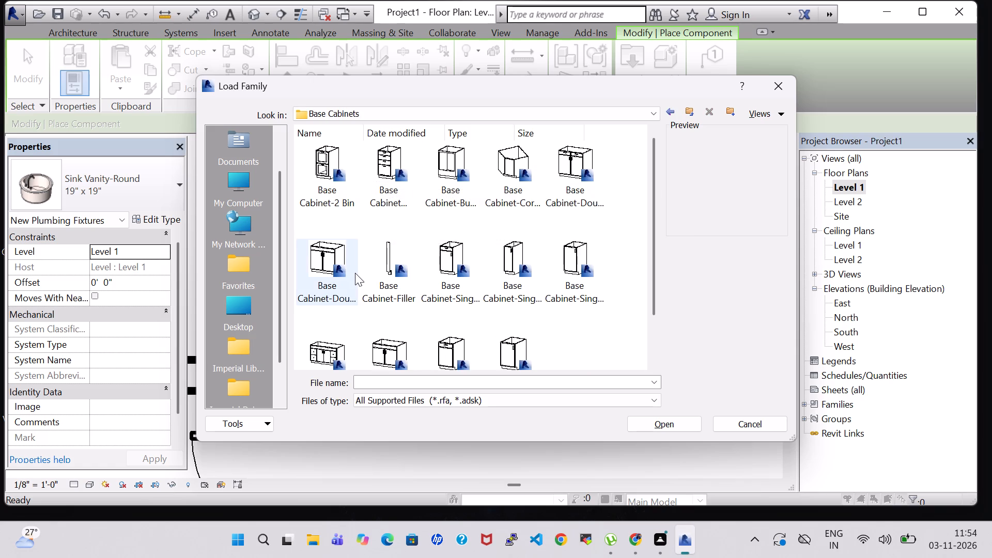
click(343, 255)
click(672, 427)
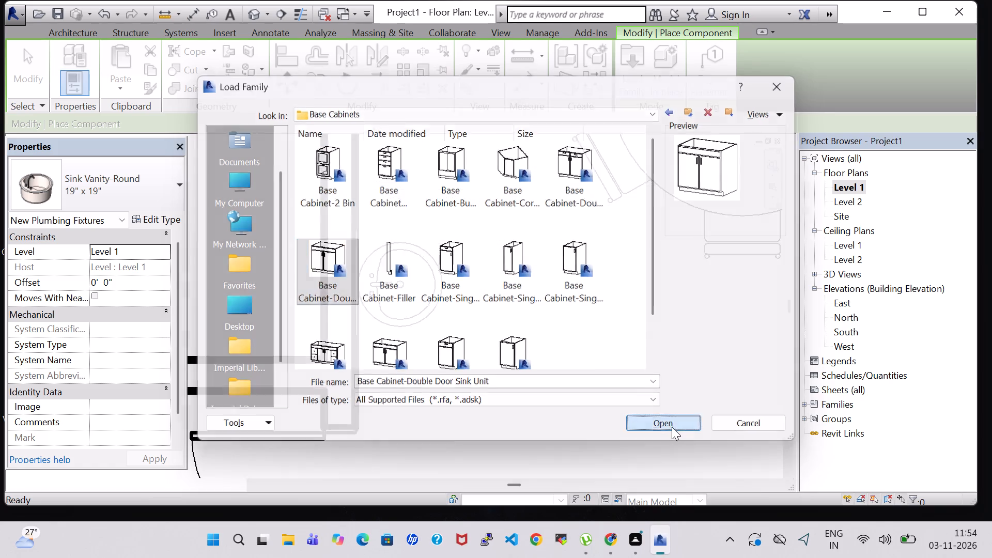
Place a 30" Base Cabinet-Double Door Sink Unit around the round vanity sink, rotated to face the dining area.
key(space)
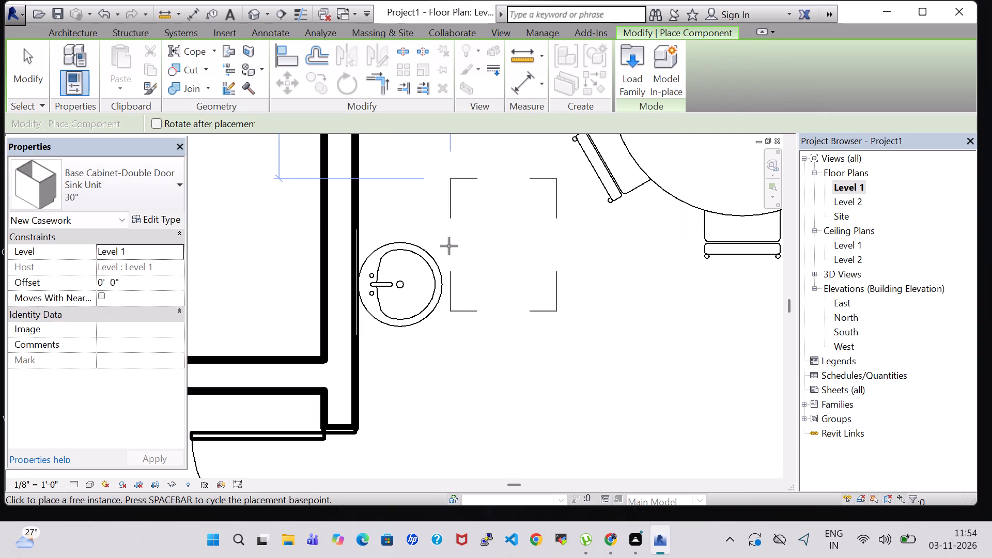
click(365, 295)
key(Escape)
key(Escape)
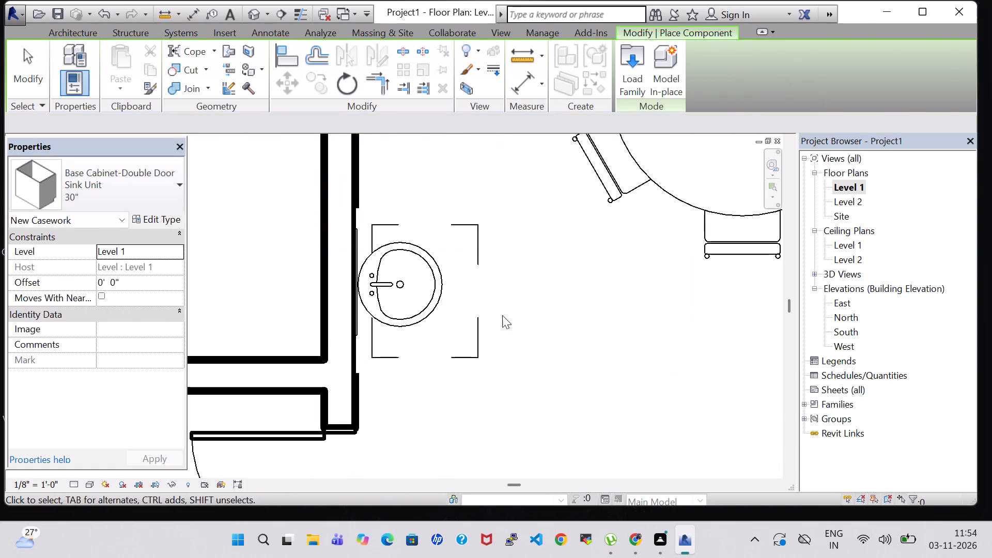
Examine the vanity sink, base cabinet and mirror on the dining area's west wall in the default 3D view.
click(252, 12)
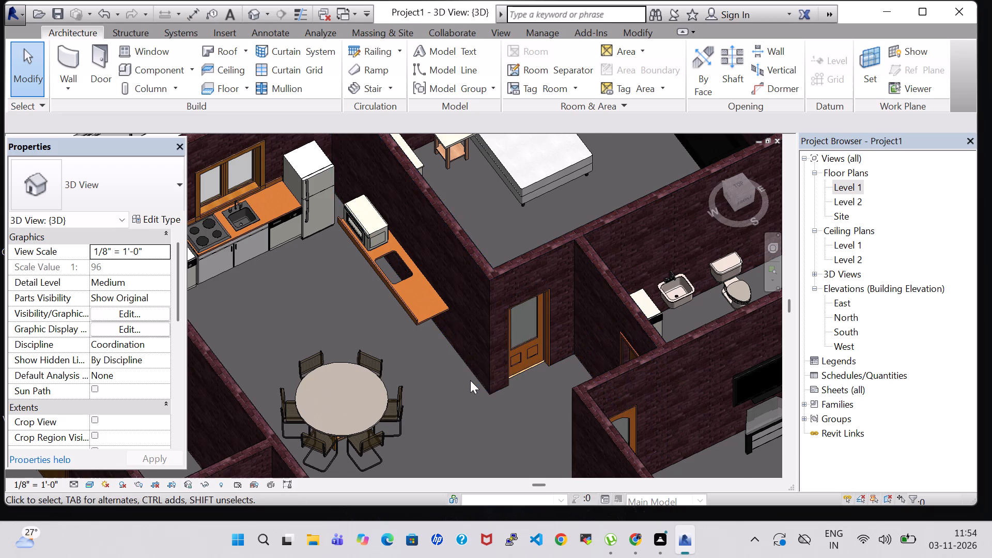
scroll(470, 380, down, 4)
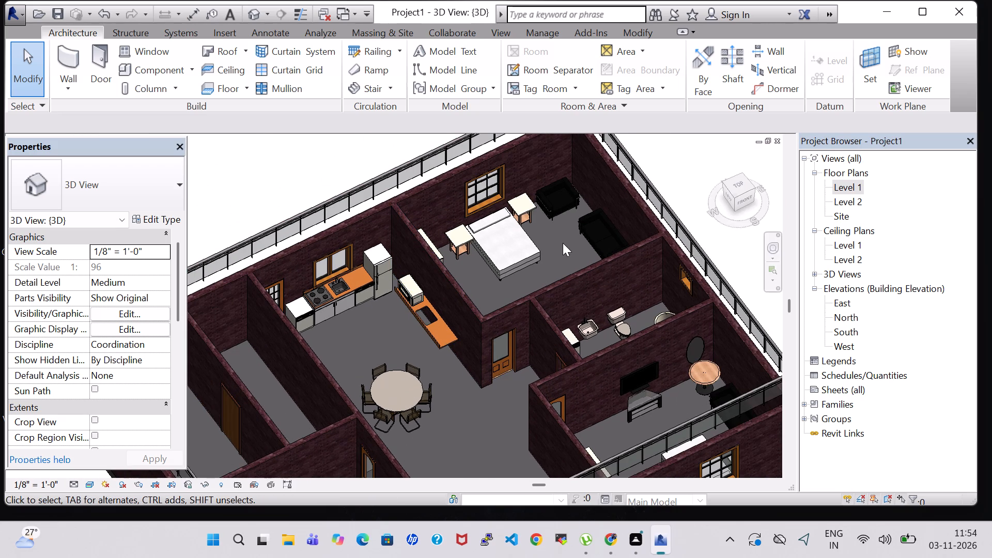
shift+middle_drag(563, 243, 553, 250)
shift+middle_drag(552, 250, 541, 260)
shift+middle_drag(406, 320, 291, 344)
shift+middle_click(515, 338)
shift+middle_drag(505, 337, 492, 333)
shift+middle_drag(455, 323, 451, 321)
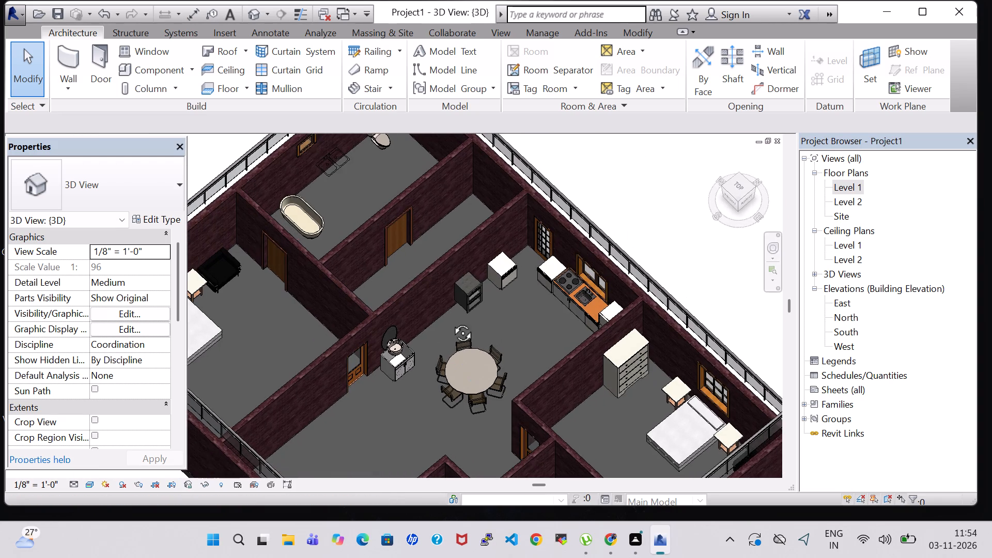
shift+middle_drag(451, 321, 450, 321)
shift+middle_drag(523, 336, 452, 337)
scroll(452, 337, up, 12)
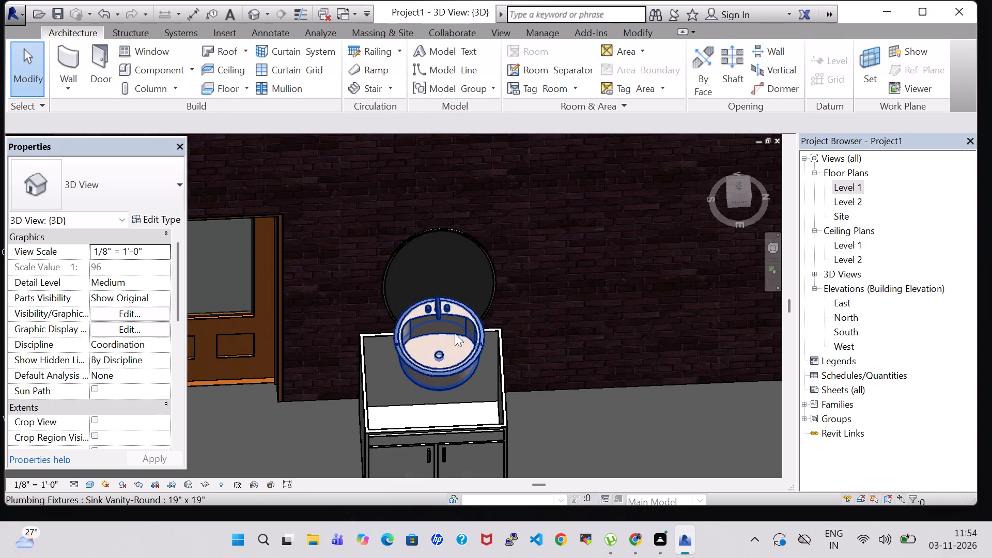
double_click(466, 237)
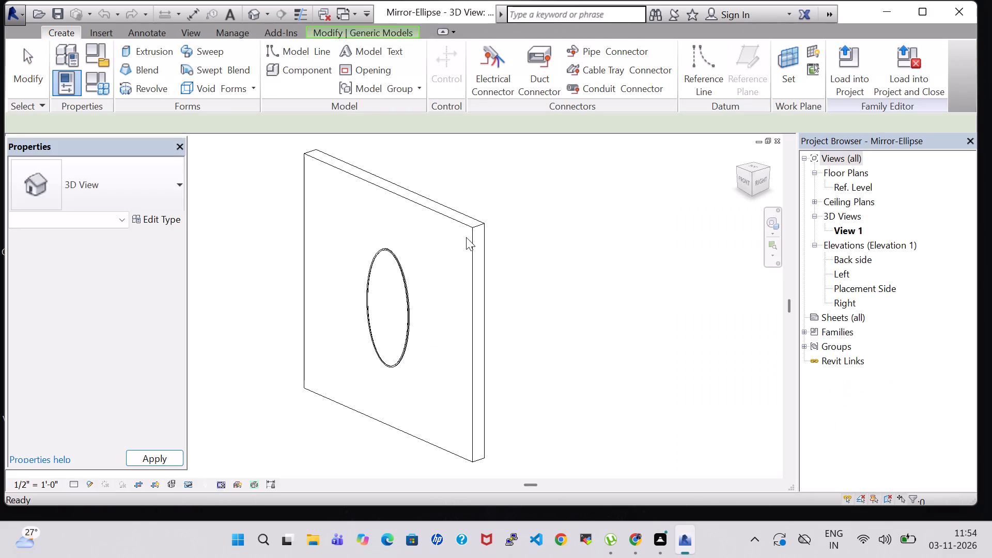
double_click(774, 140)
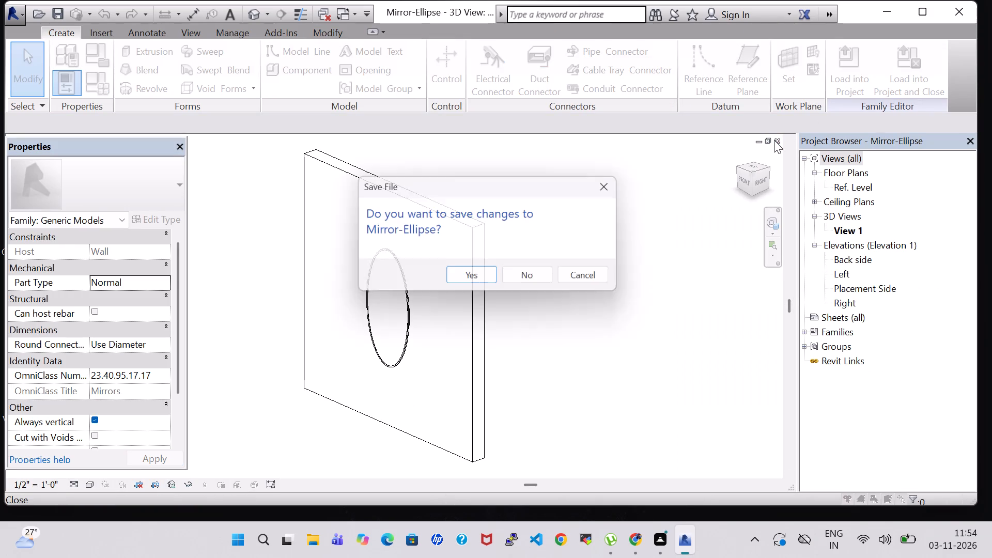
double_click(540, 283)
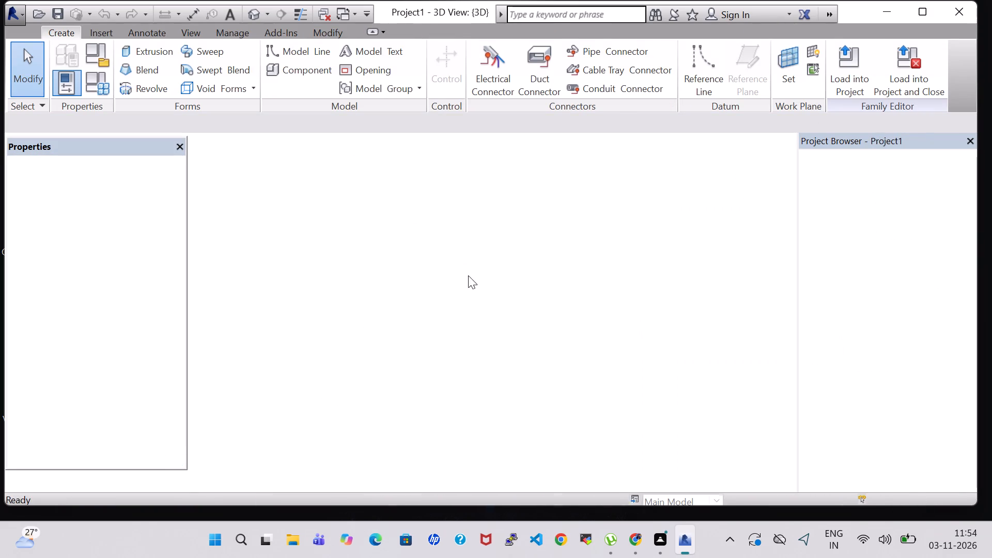
Raise the elliptical mirror in small increments until it clears the vanity sink, at an elevation just above 4'-0".
click(448, 234)
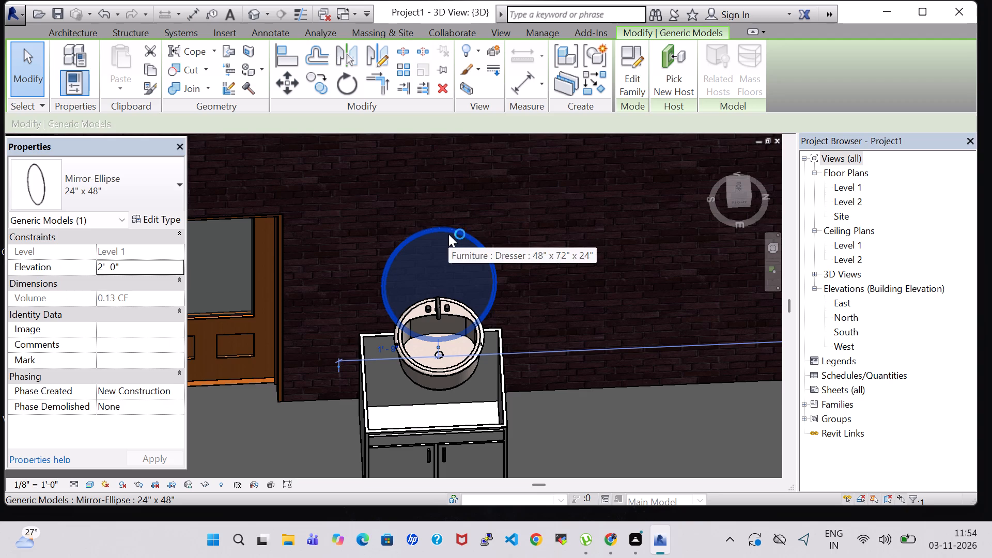
key(Up)
key(Up)
key(Up)
key(Up)
key(Up)
key(Up)
key(Up)
key(Up)
key(Up)
key(Up)
key(Up)
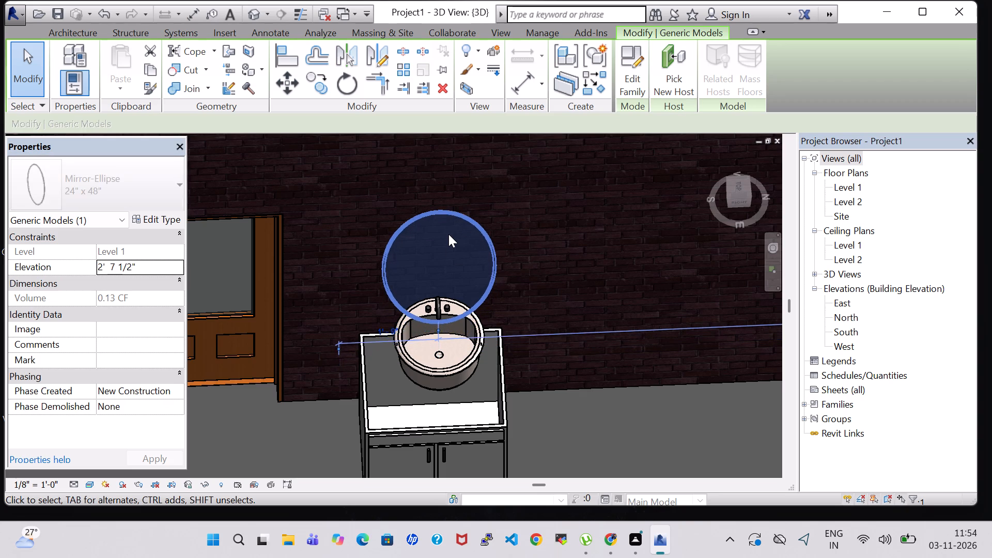
key(Up)
key(Up)
key(Up)
key(Up)
key(Up)
key(Up)
key(Up)
key(Up)
key(Up)
key(Up)
key(Up)
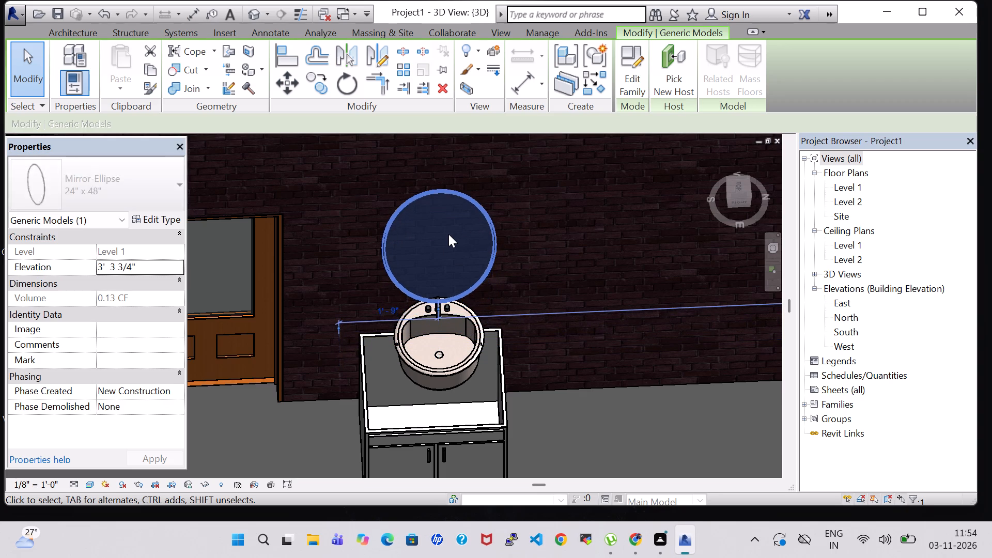
key(Up)
key(Up)
key(Up)
key(Up)
key(Up)
key(Up)
key(Up)
key(Up)
key(Up)
key(Up)
key(Up)
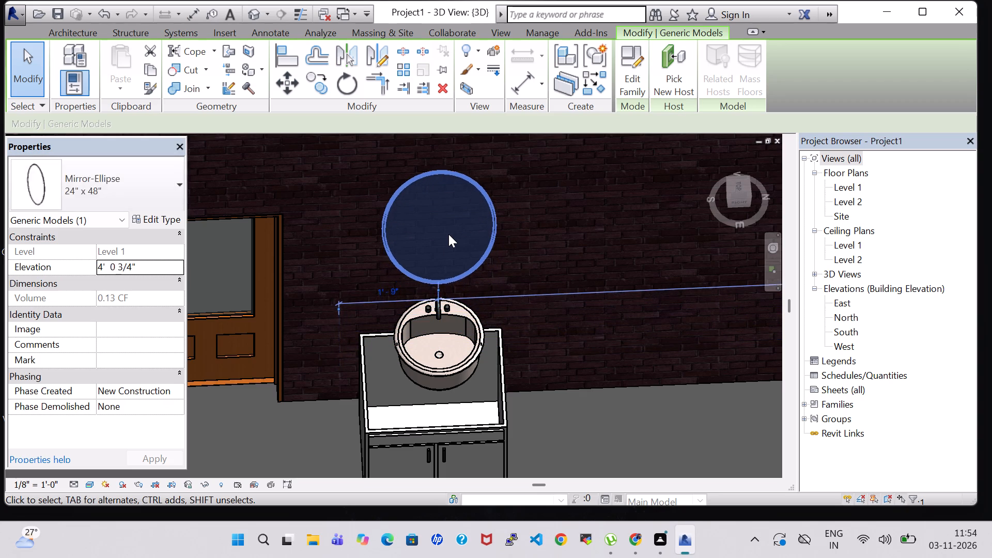
key(Up)
key(Up)
key(Up)
key(Up)
click(576, 429)
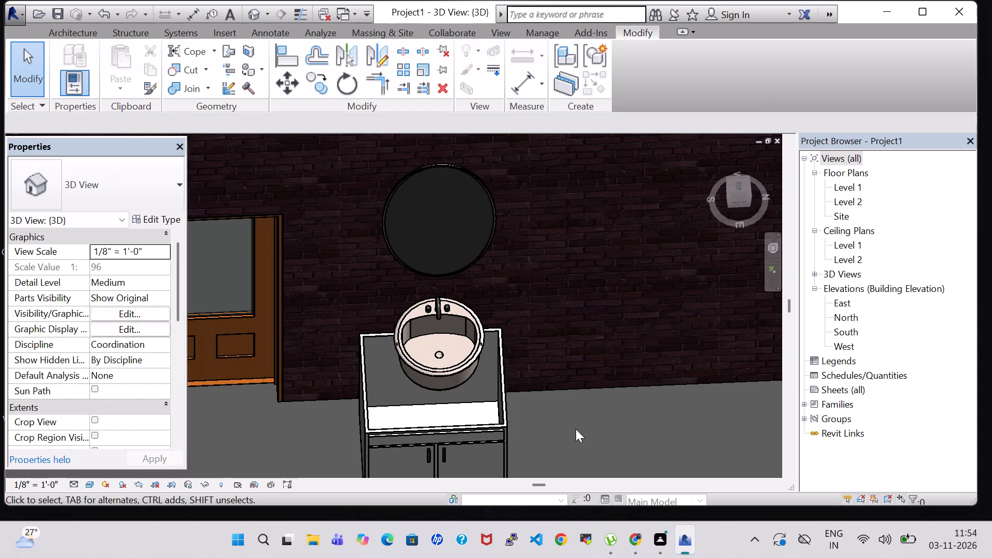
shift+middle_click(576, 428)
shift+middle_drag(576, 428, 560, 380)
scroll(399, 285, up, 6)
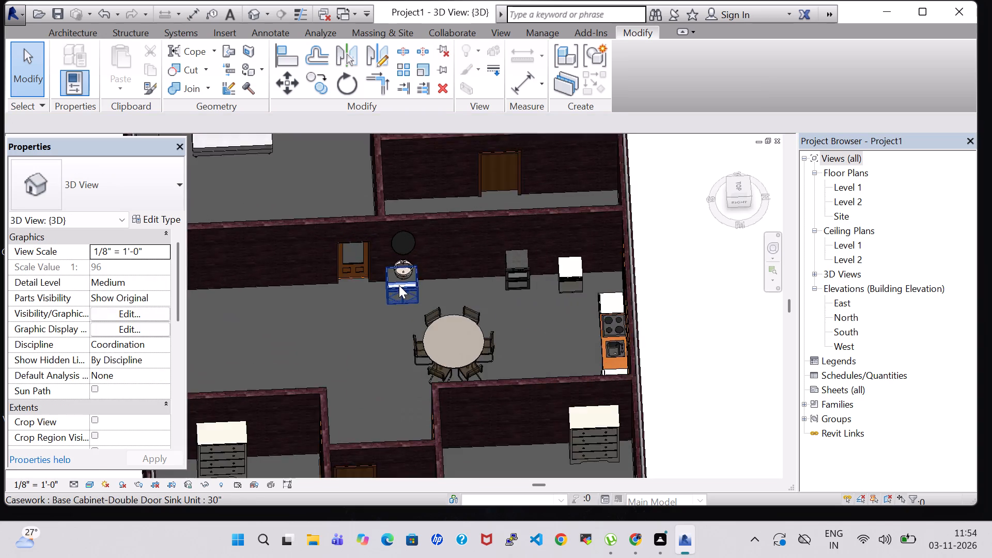
Set the round vanity sink's offset from Level 1 to 1' 6".
scroll(399, 285, up, 6)
scroll(333, 347, up, 1)
middle_drag(333, 347, 365, 237)
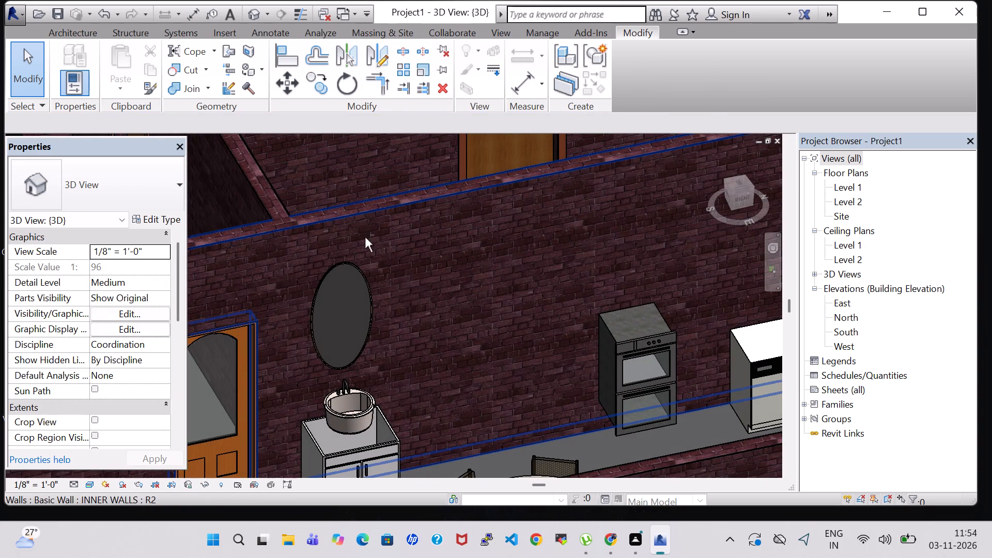
shift+middle_drag(439, 428, 442, 395)
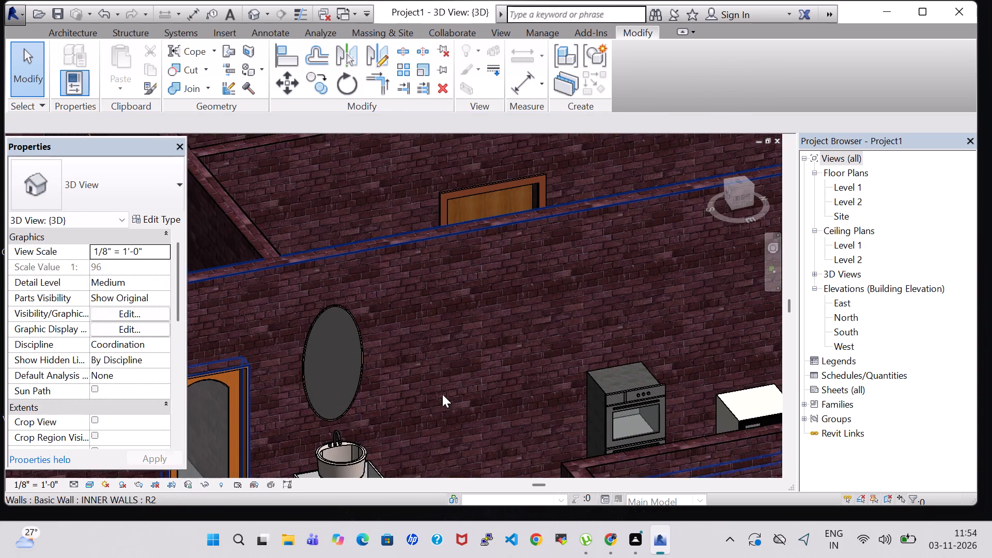
middle_drag(442, 397, 545, 299)
scroll(514, 329, up, 5)
double_click(378, 392)
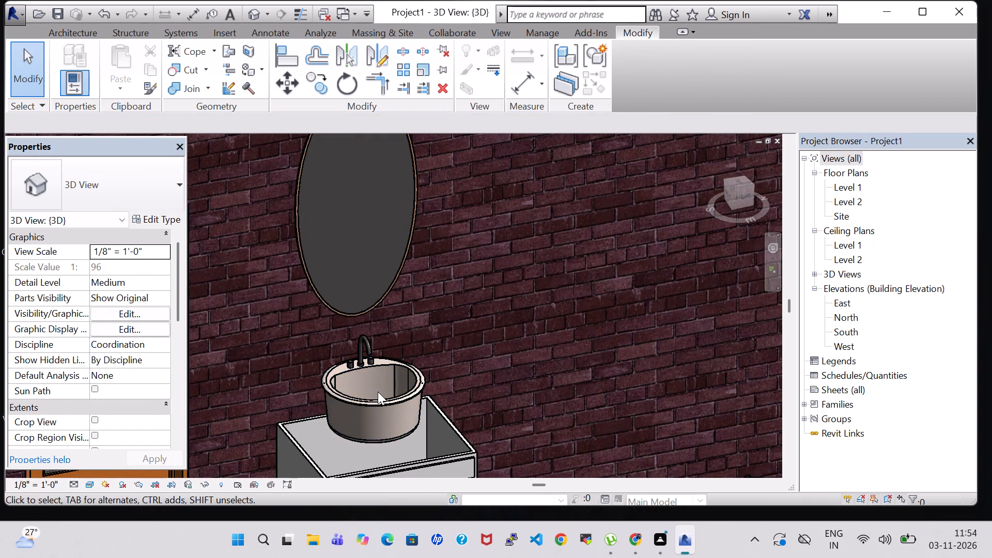
click(383, 401)
double_click(96, 285)
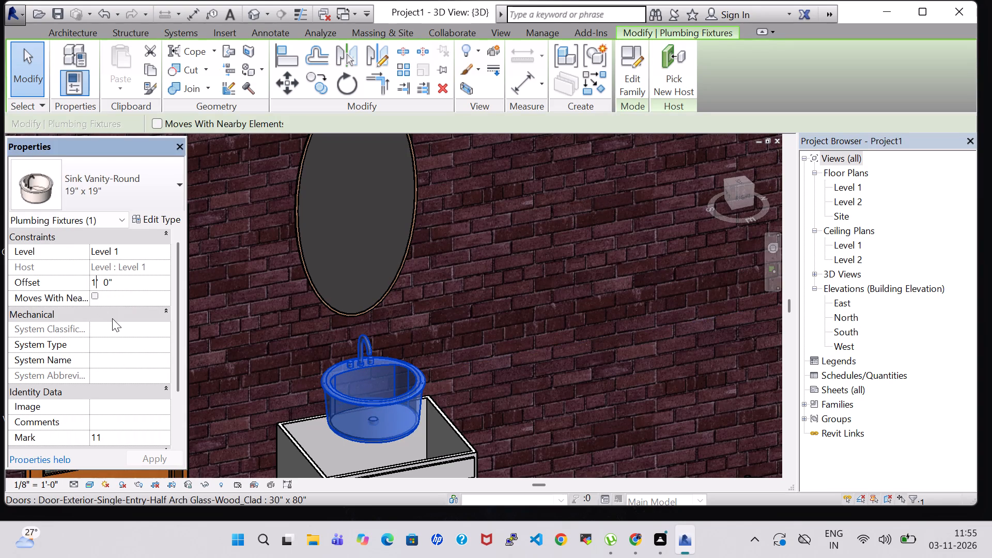
key(BackSpace)
key(2)
key(Return)
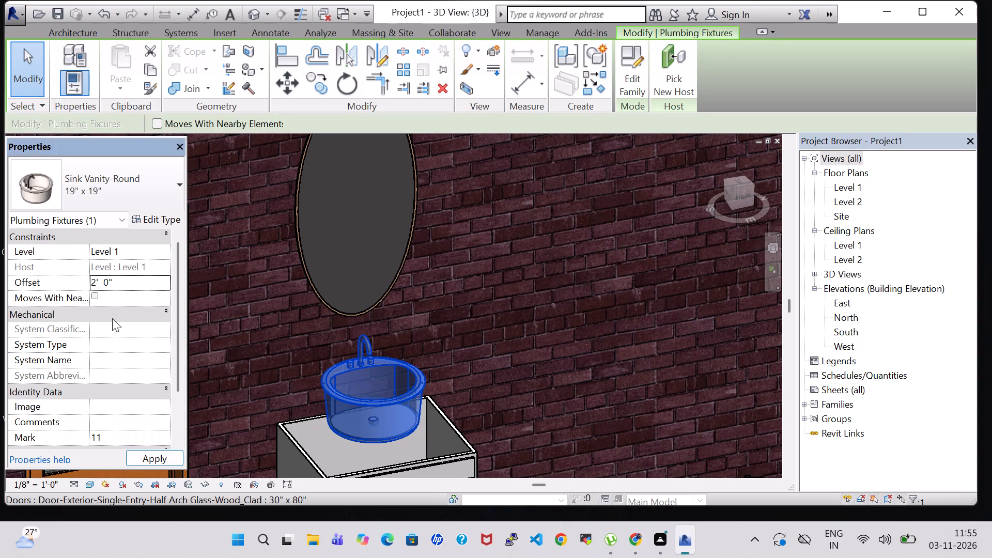
double_click(109, 281)
key(BackSpace)
key(6)
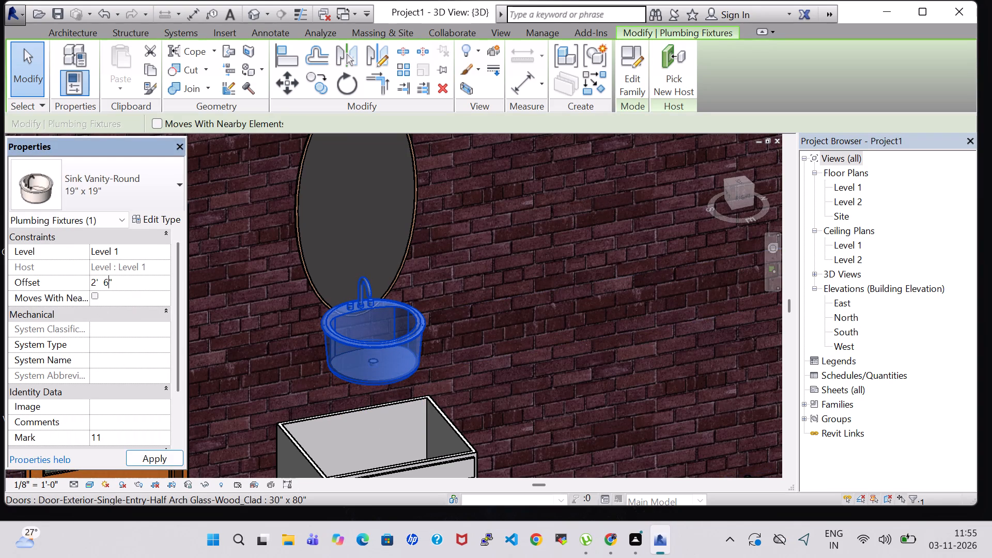
click(95, 282)
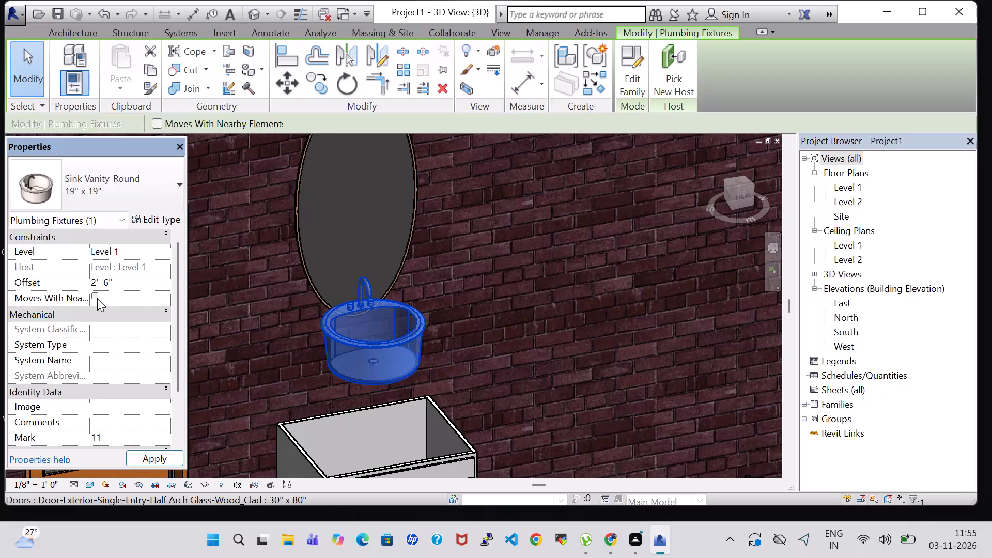
key(BackSpace)
key(1)
key(Return)
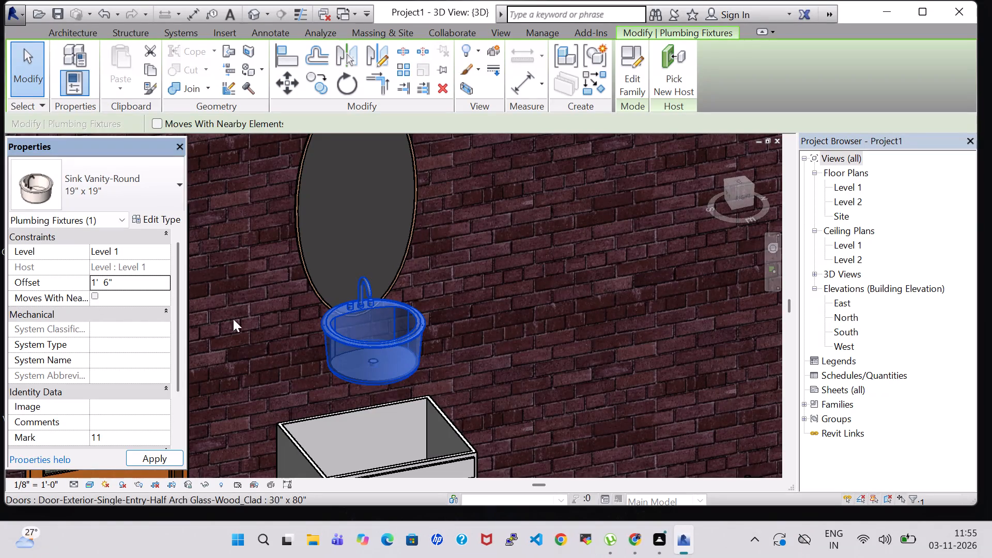
click(551, 387)
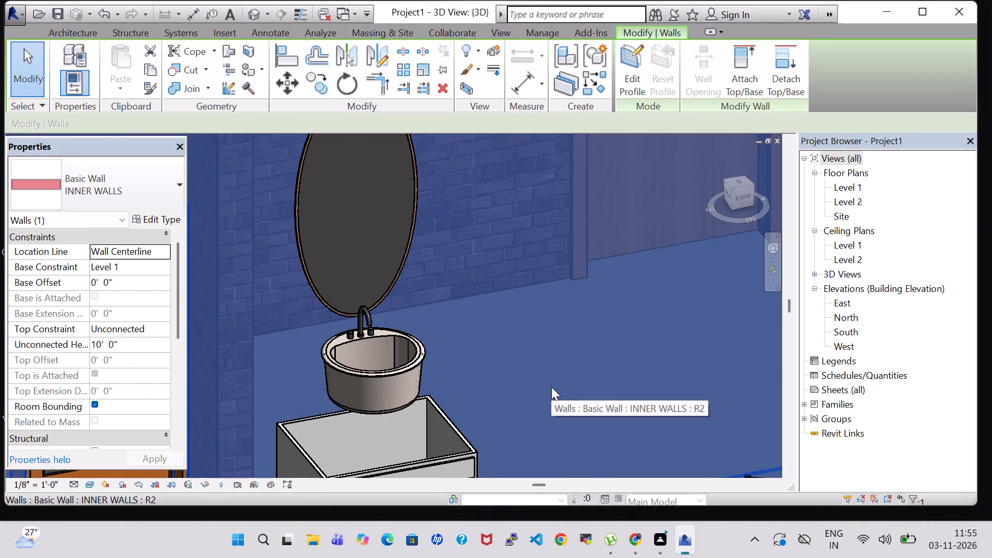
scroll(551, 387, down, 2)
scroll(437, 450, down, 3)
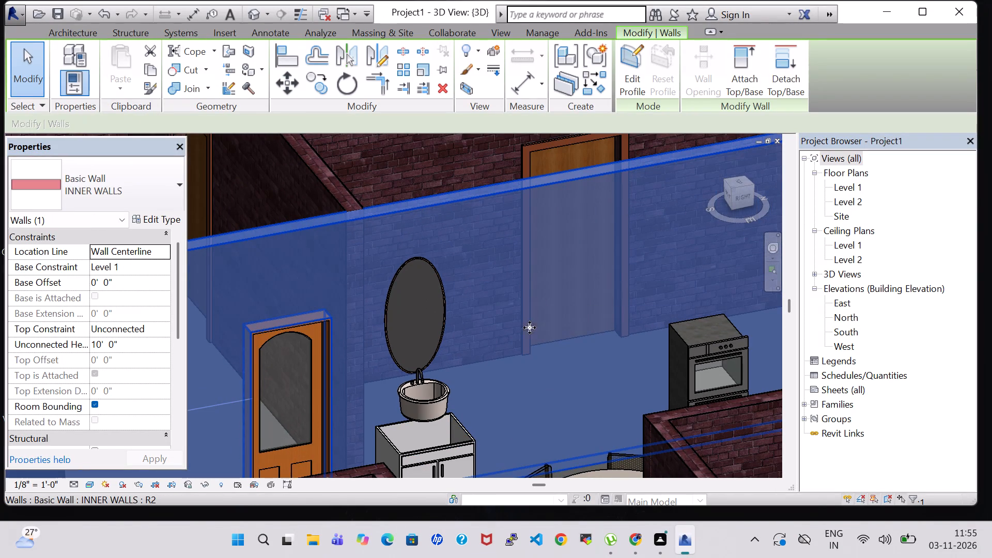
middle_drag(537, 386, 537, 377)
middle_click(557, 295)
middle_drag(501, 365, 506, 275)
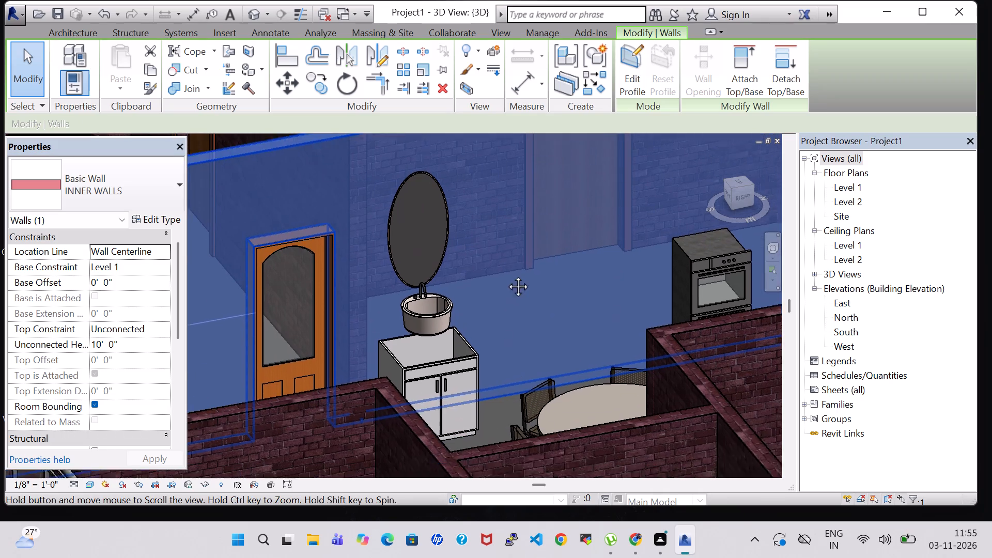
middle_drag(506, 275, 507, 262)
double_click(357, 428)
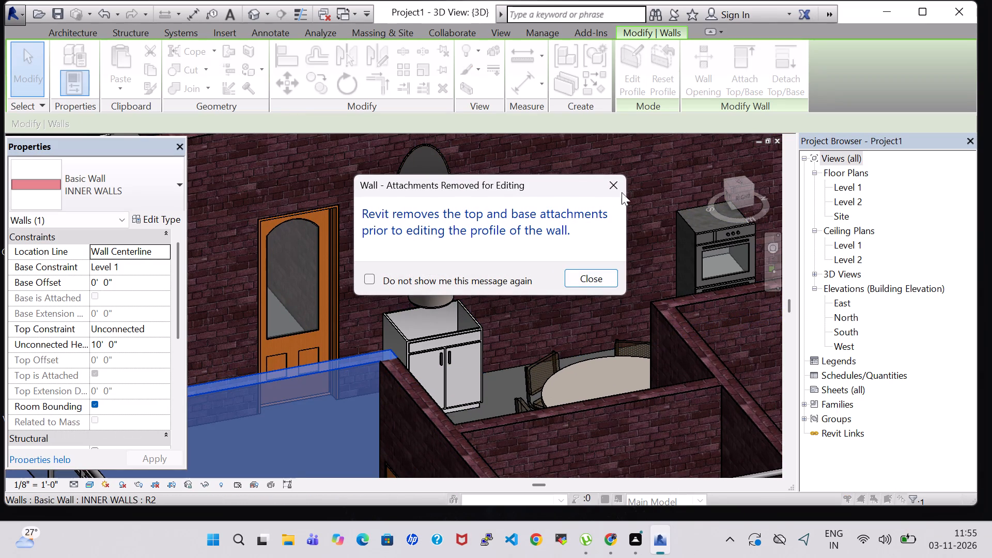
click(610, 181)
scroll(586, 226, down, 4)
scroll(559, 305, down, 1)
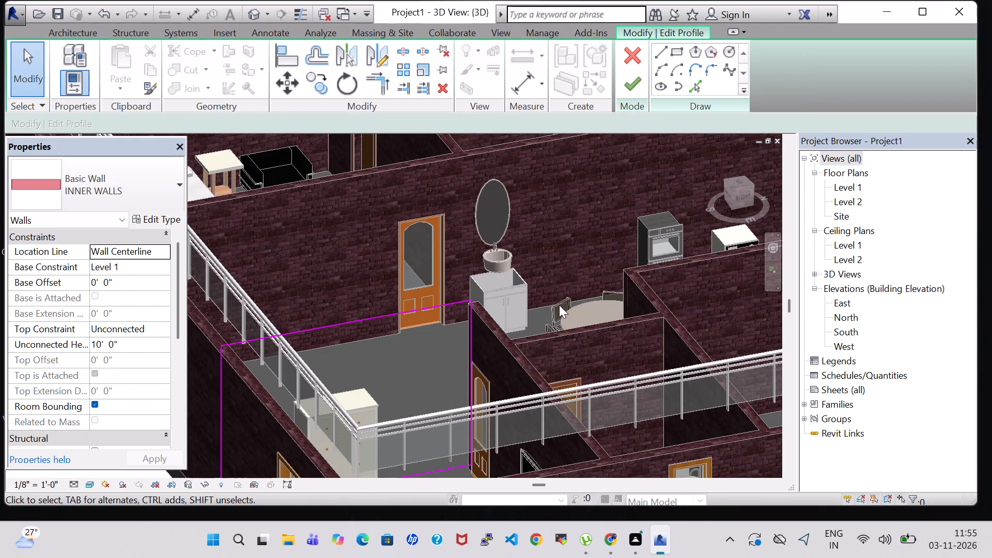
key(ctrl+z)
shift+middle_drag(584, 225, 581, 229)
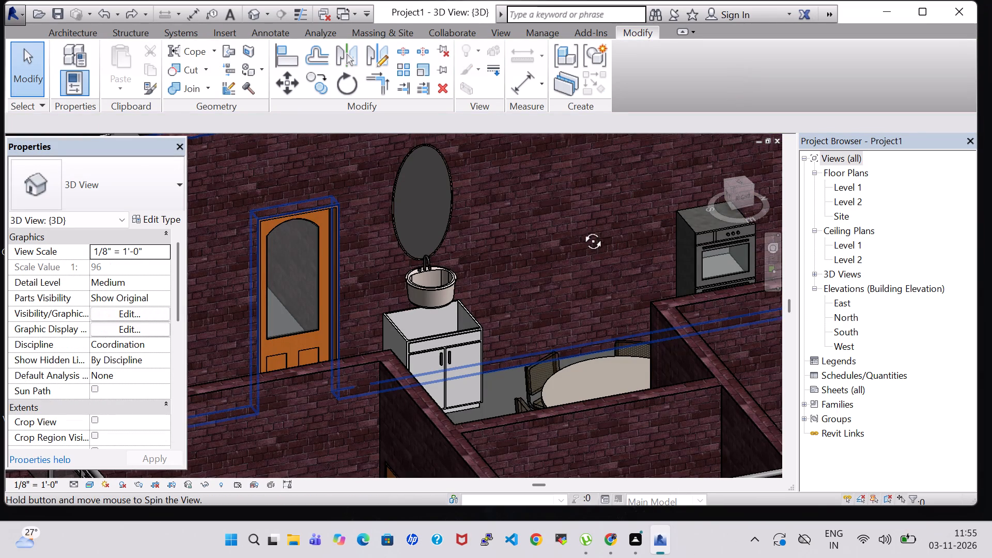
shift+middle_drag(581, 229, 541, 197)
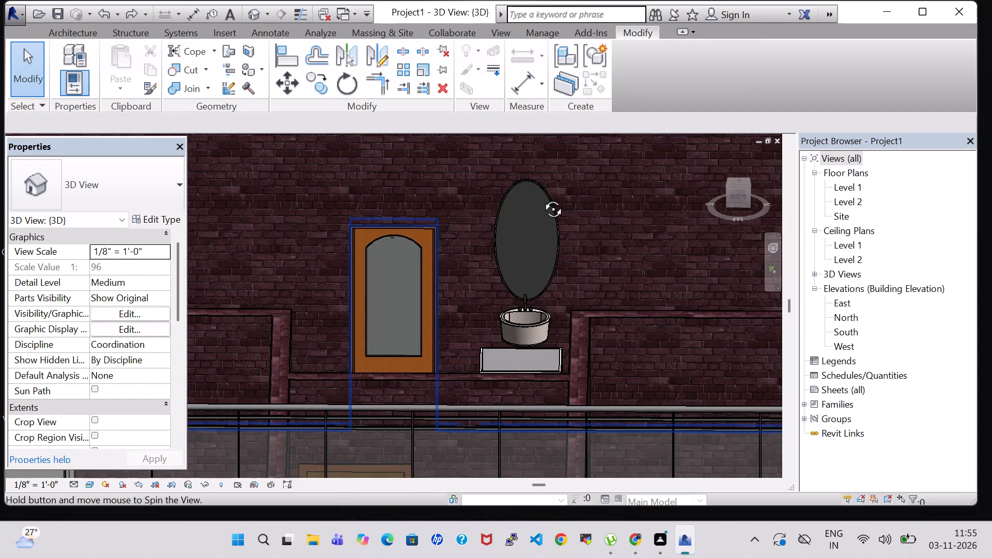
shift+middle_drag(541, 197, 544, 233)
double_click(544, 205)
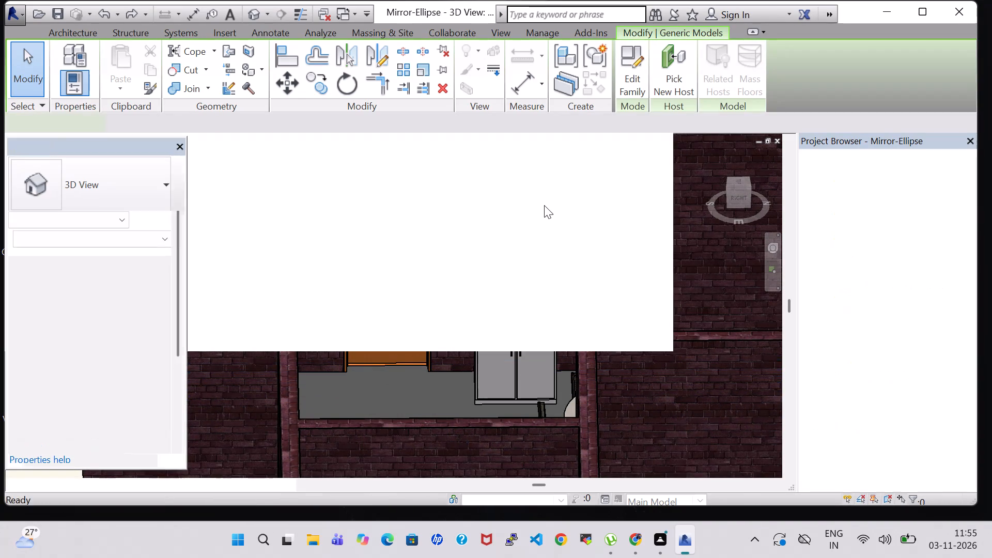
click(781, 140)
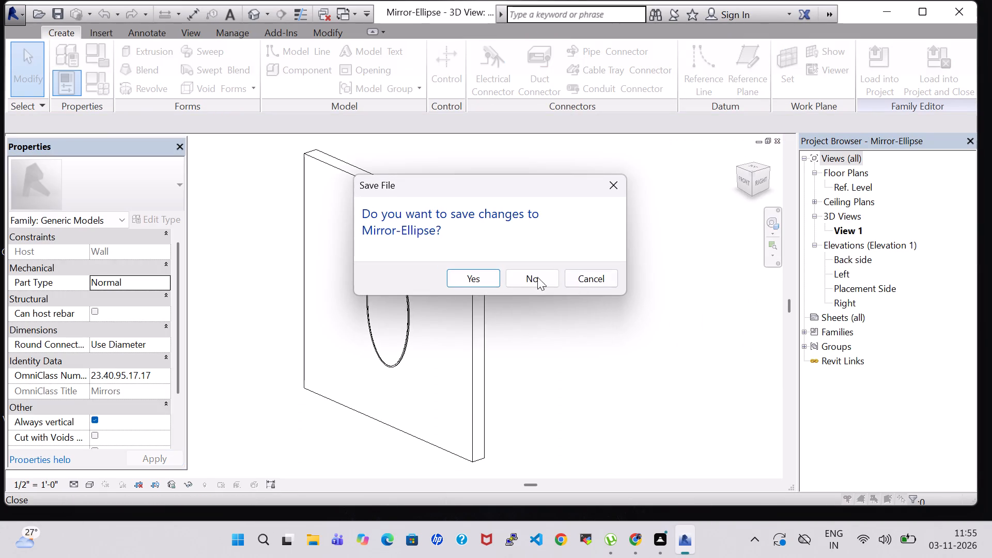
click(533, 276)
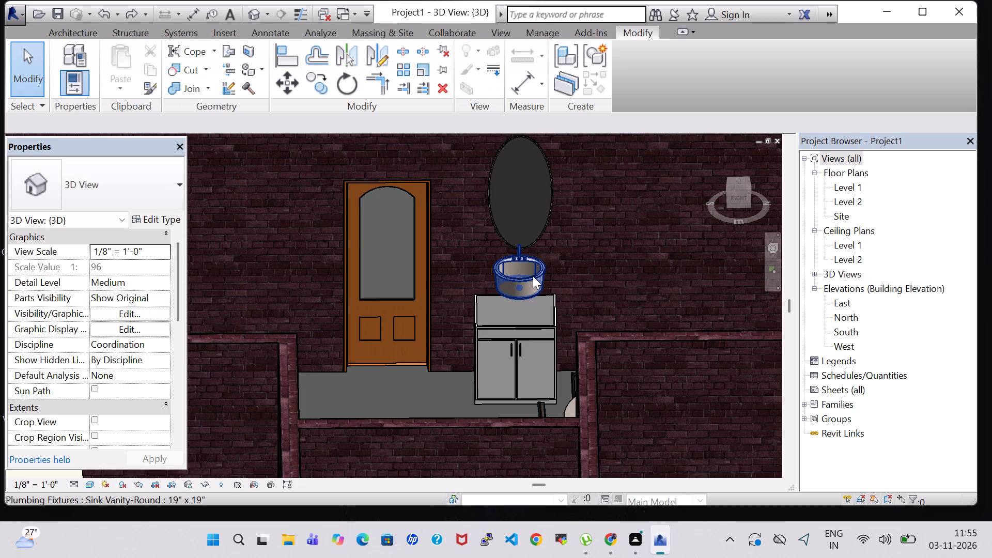
Raise the elliptical mirror above the vanity sink in small increments to an elevation of 4' 9 3/4".
key(Up)
key(Up)
double_click(531, 222)
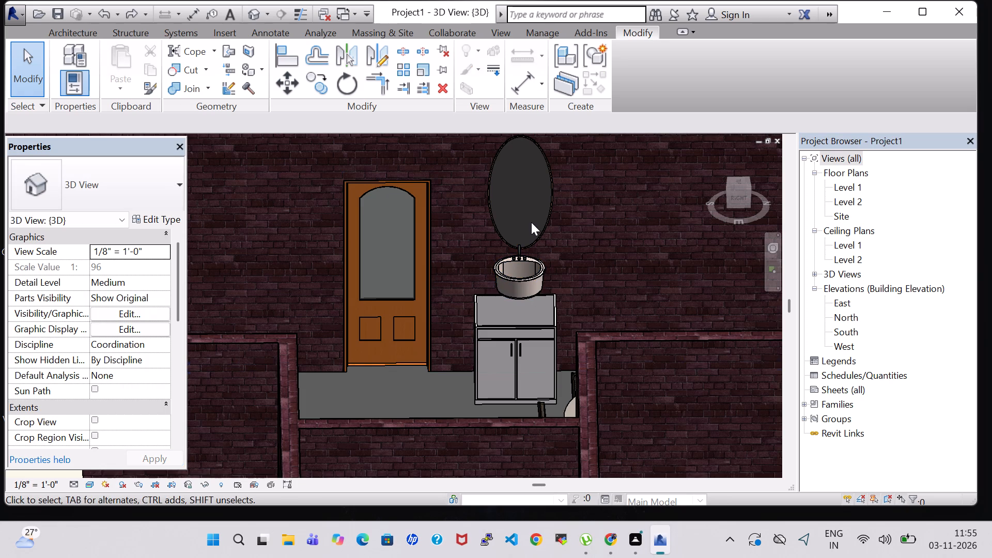
click(539, 239)
key(Up)
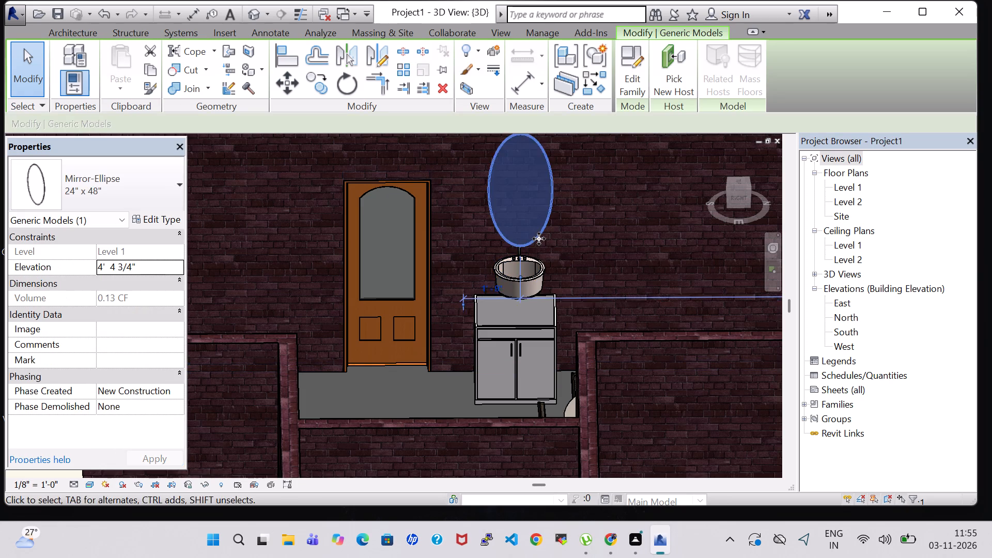
key(Up)
key(Up)
key(Up)
key(Up)
key(Up)
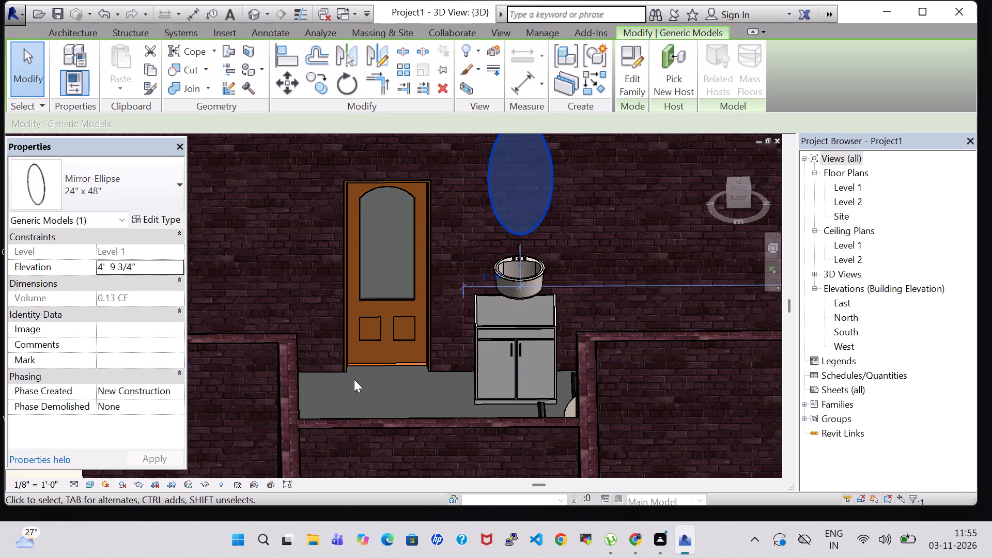
click(361, 392)
Open the Level 1 floor plan at the washbasin beside the dining table.
scroll(378, 392, down, 3)
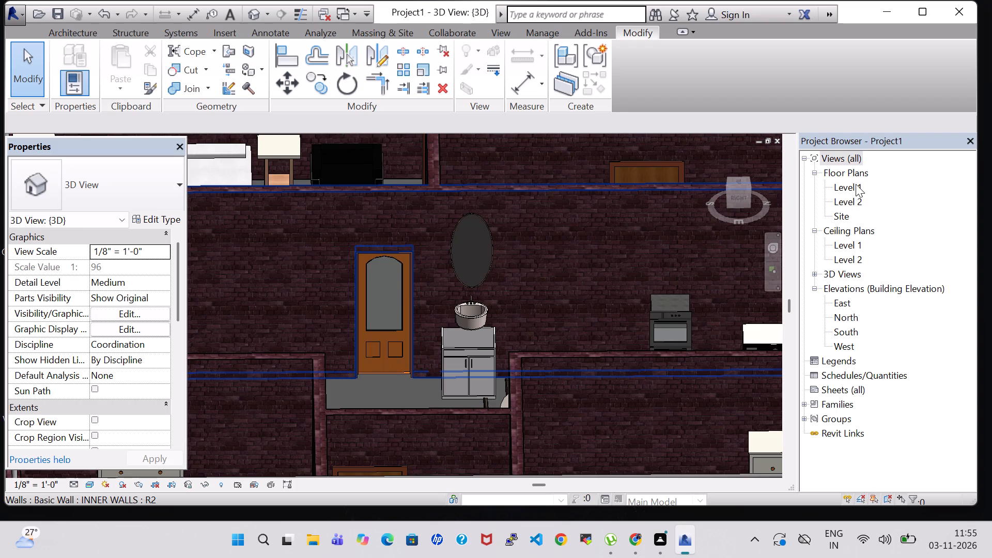
double_click(847, 184)
scroll(517, 250, down, 6)
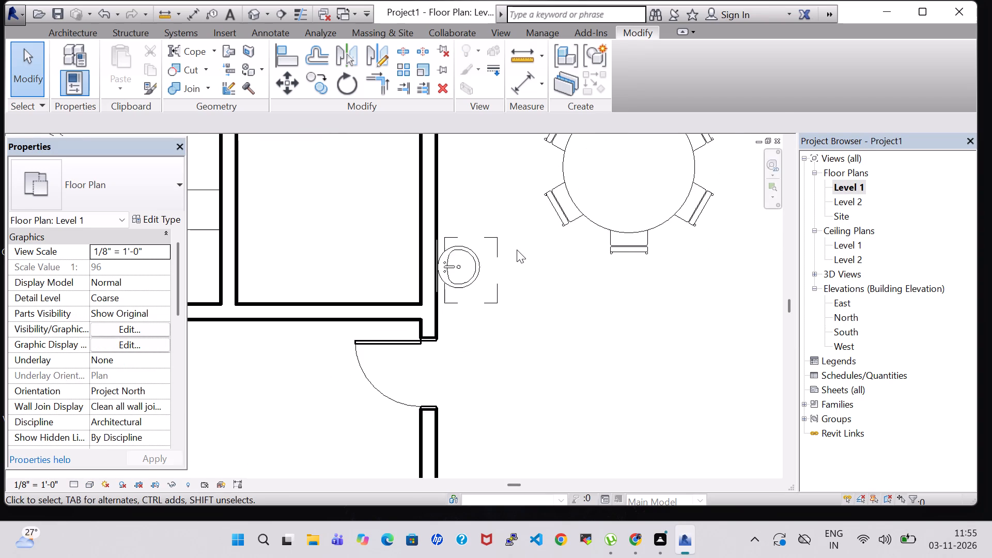
scroll(514, 263, up, 3)
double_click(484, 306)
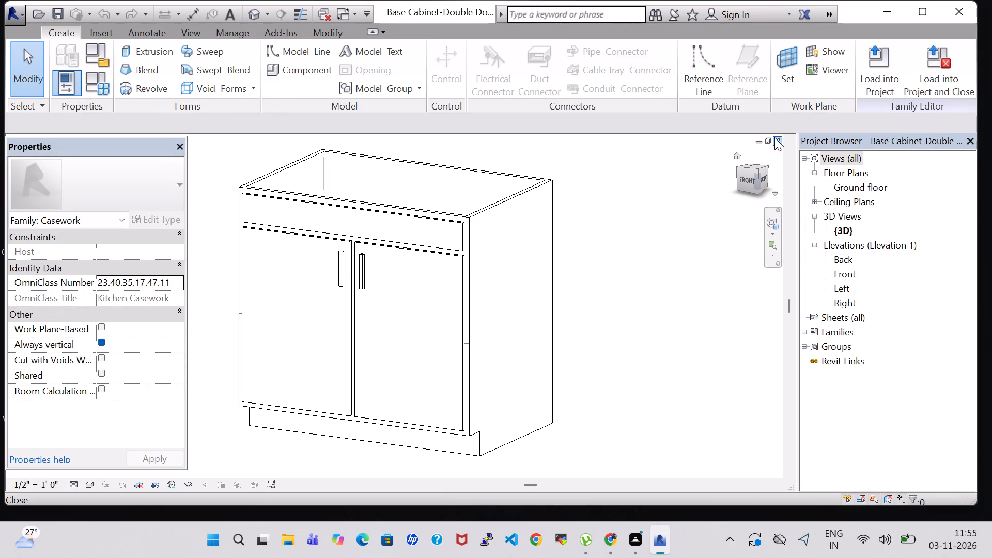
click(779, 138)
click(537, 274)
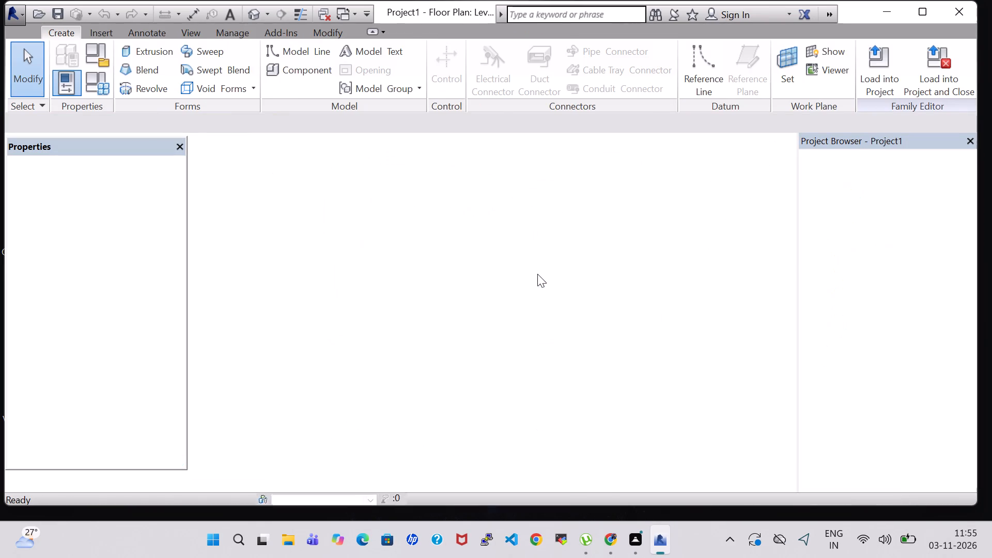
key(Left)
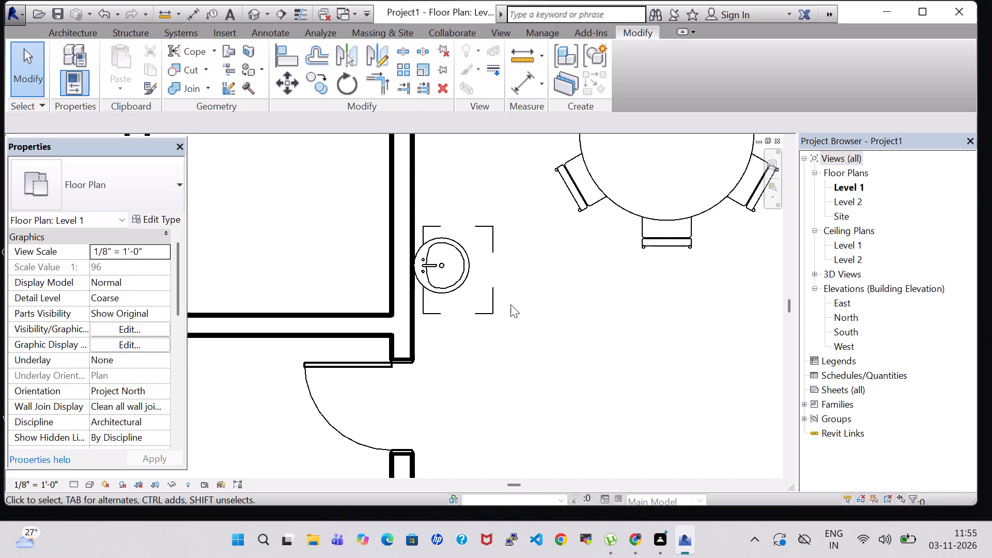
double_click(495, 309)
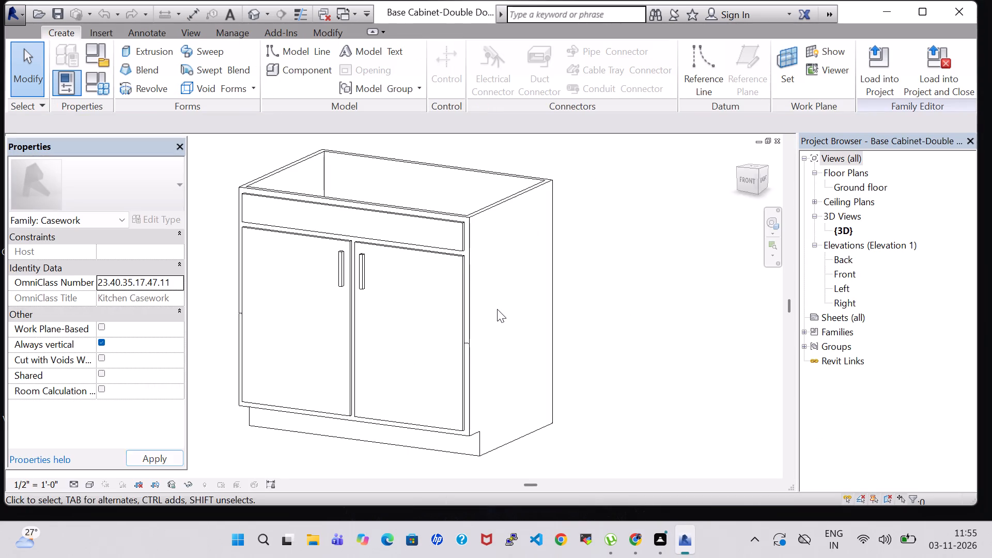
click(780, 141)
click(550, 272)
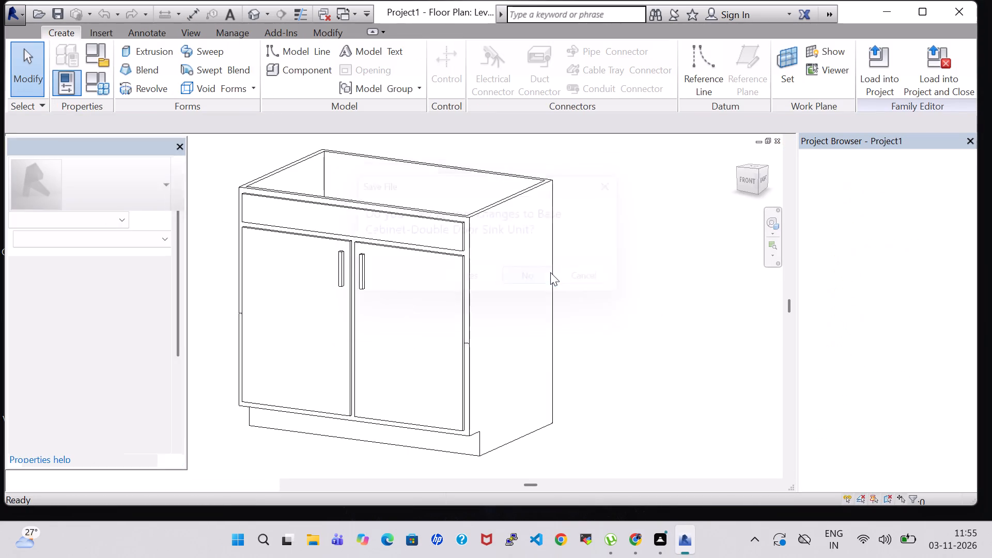
Nudge the 30" double-door sink base cabinet two small increments toward the wall behind the vanity sink.
click(458, 250)
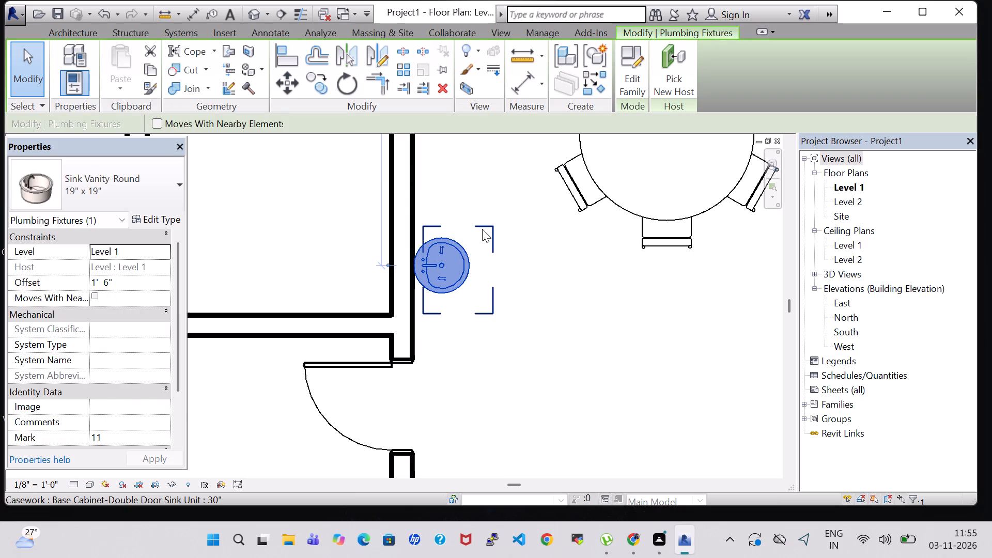
click(482, 229)
key(Left)
key(Left)
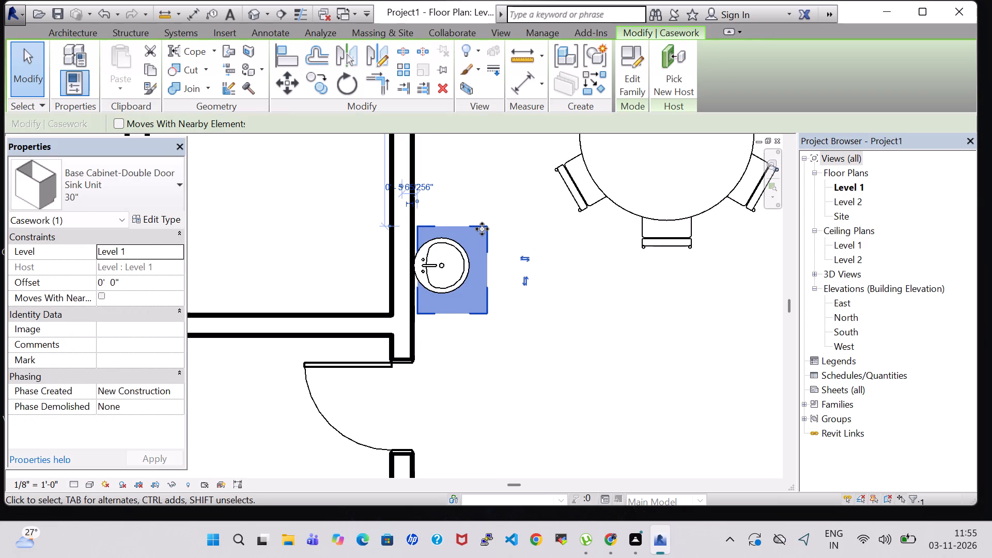
click(565, 336)
Load the Sofa-Pensi family from the Seating folder of the US Imperial Furniture library.
scroll(565, 336, down, 6)
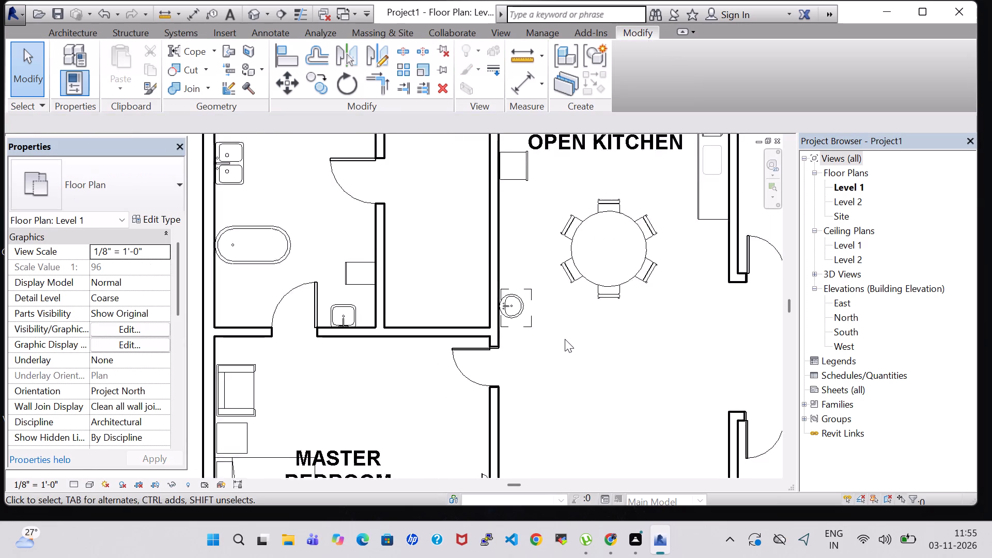
scroll(565, 339, down, 2)
middle_drag(598, 338, 504, 333)
middle_click(504, 333)
scroll(504, 333, down, 2)
middle_drag(504, 333, 439, 324)
scroll(439, 324, down, 3)
middle_drag(439, 328, 433, 309)
click(79, 27)
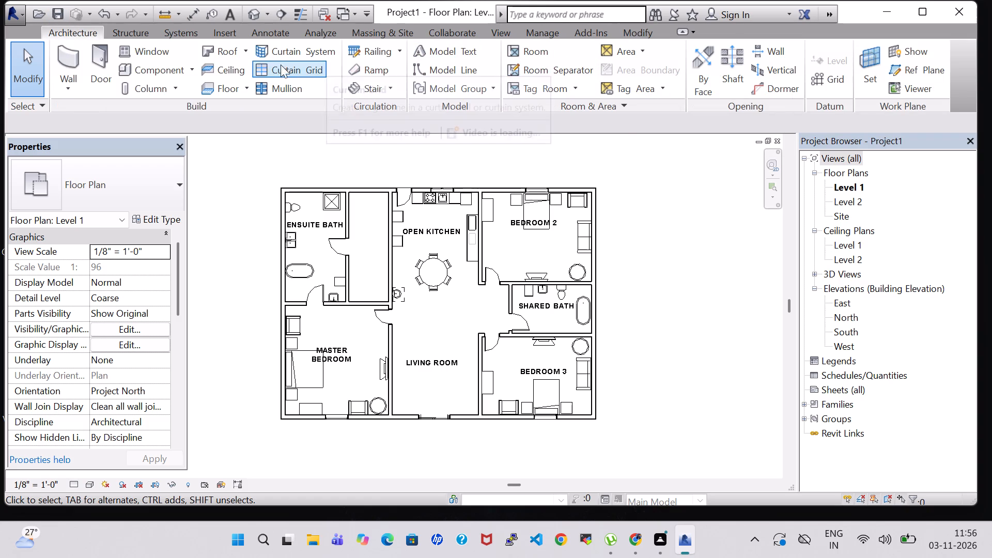
click(168, 64)
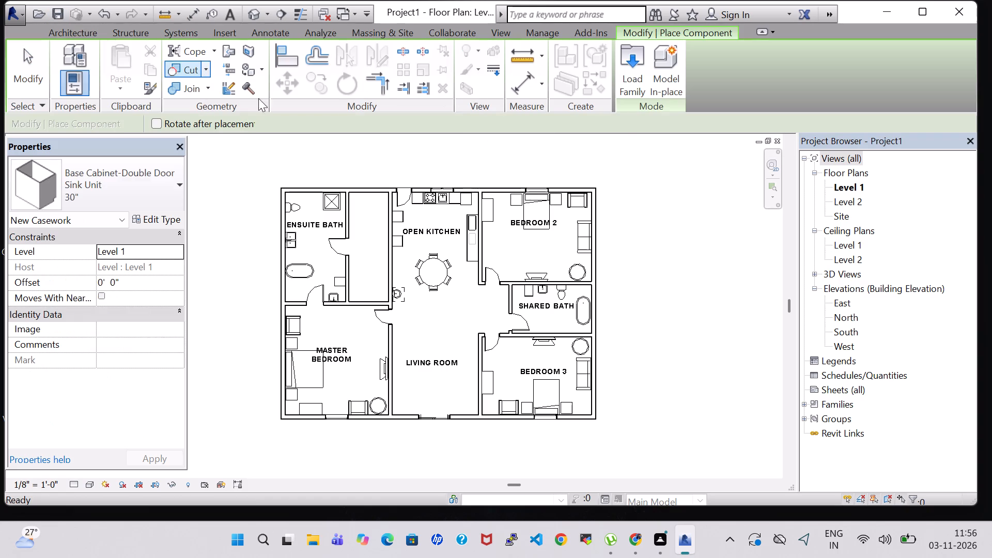
click(637, 59)
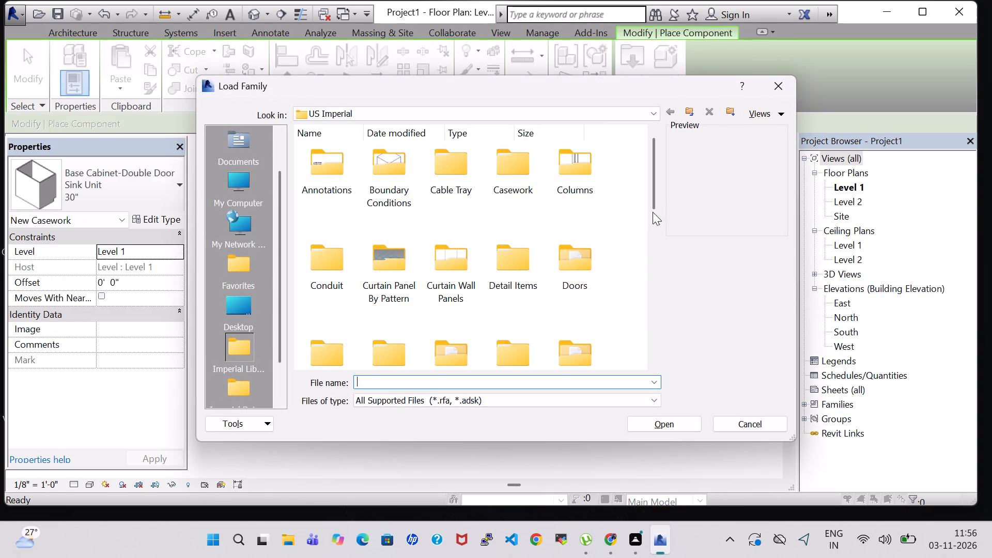
scroll(606, 217, down, 1)
double_click(564, 210)
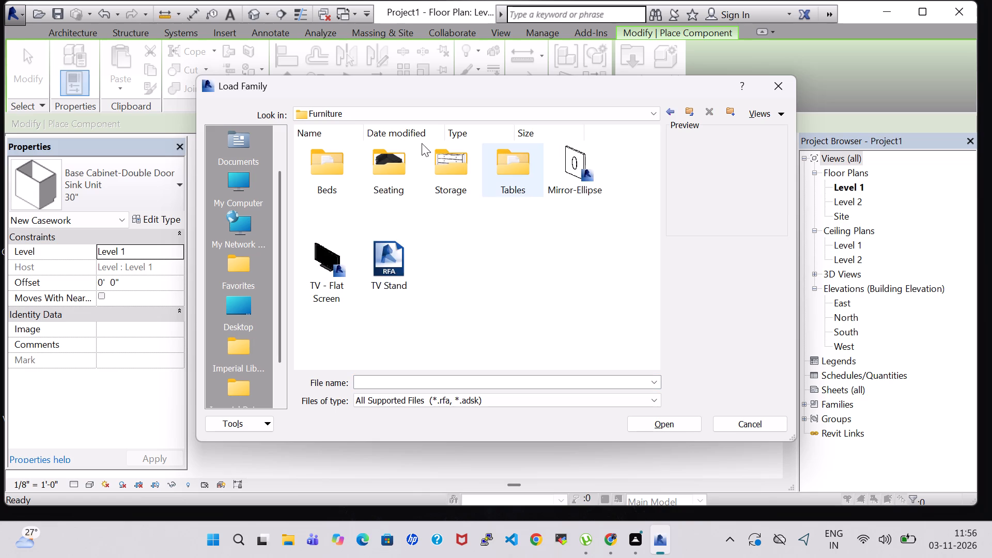
double_click(399, 158)
scroll(368, 336, down, 1)
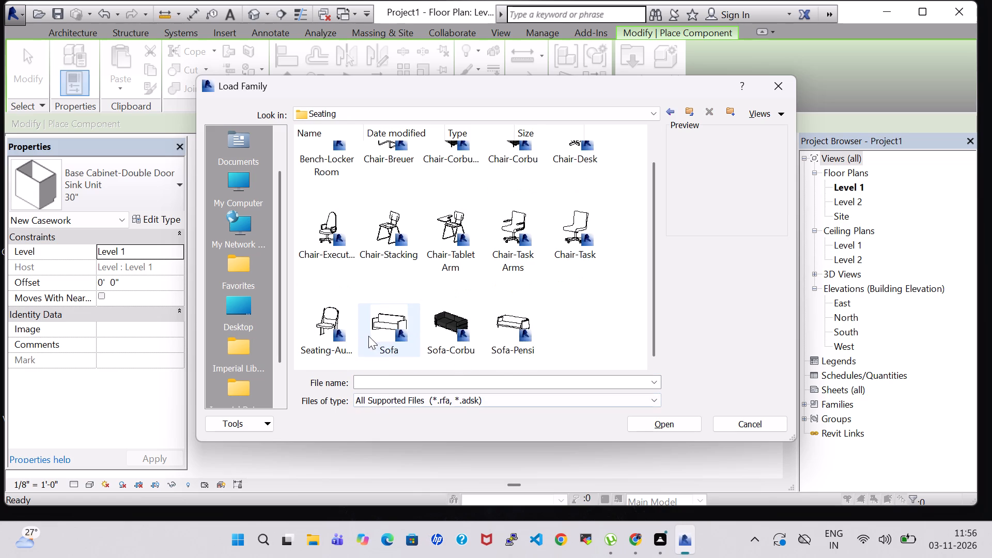
click(503, 324)
click(656, 427)
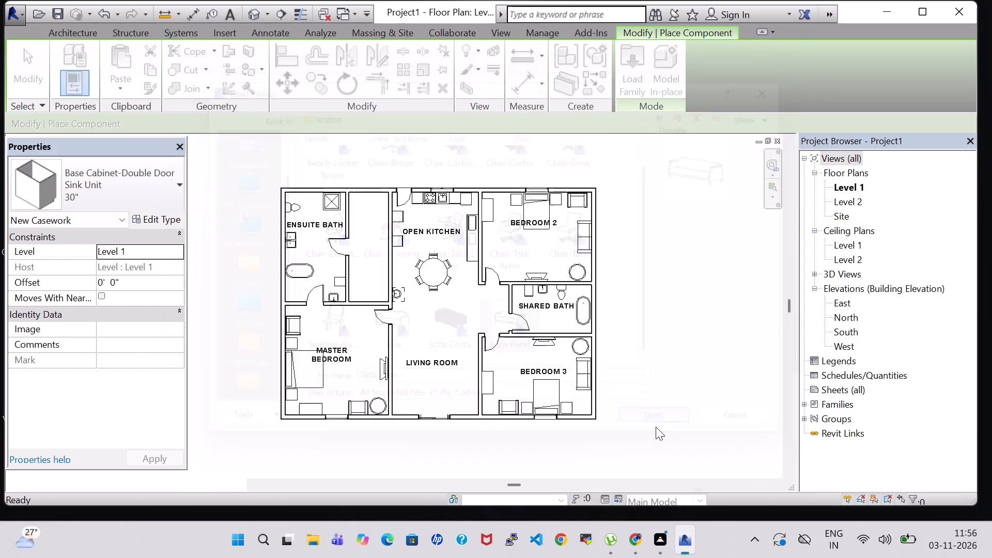
Place an 84" Sofa-Pensi lengthwise along the living room wall shared with the master bedroom, about 1' 9" from the wall to its centre.
scroll(455, 373, up, 4)
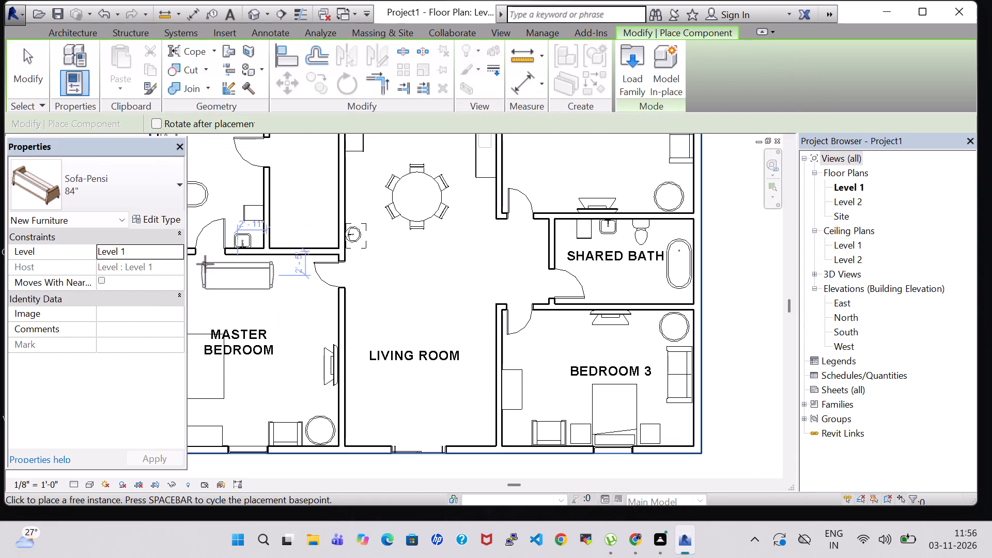
click(101, 189)
scroll(100, 262, up, 3)
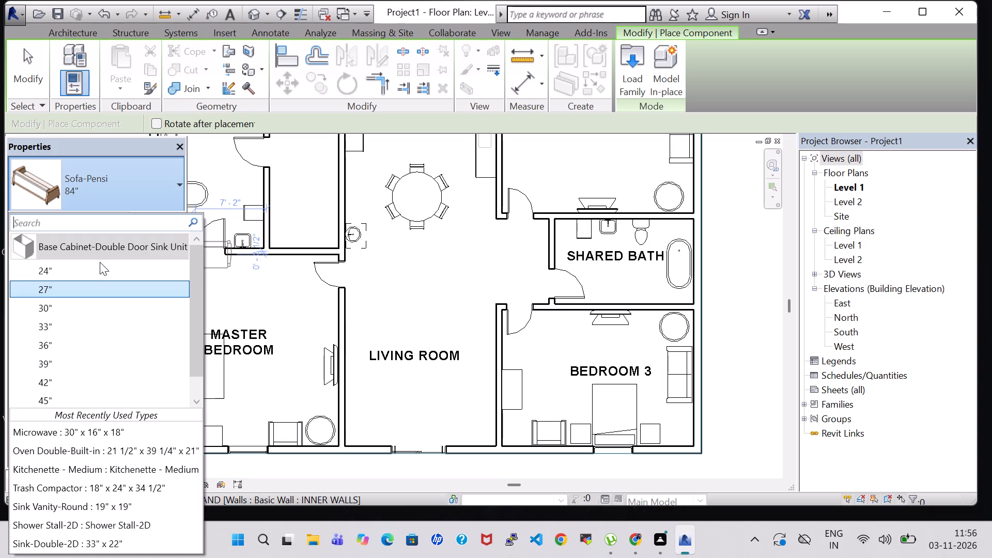
scroll(100, 262, down, 5)
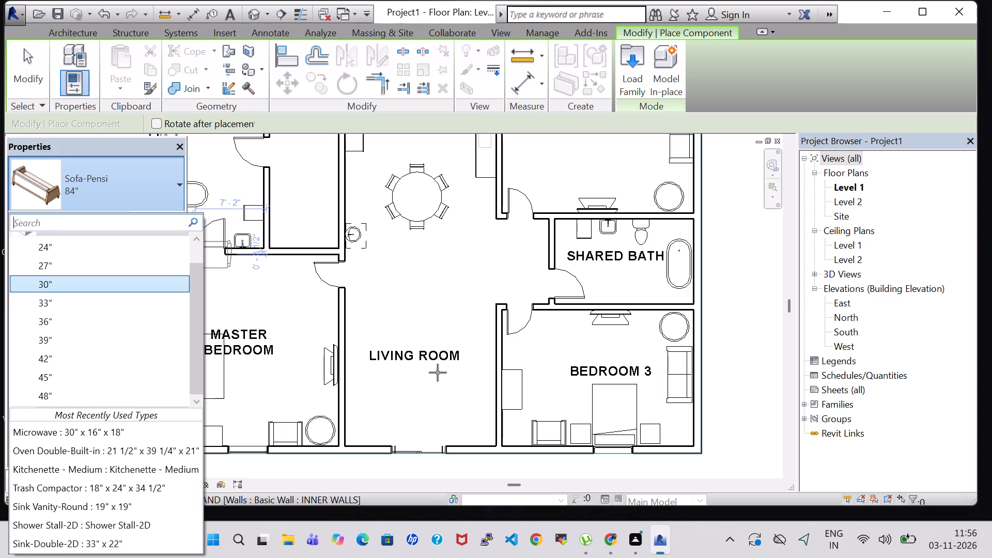
key(Escape)
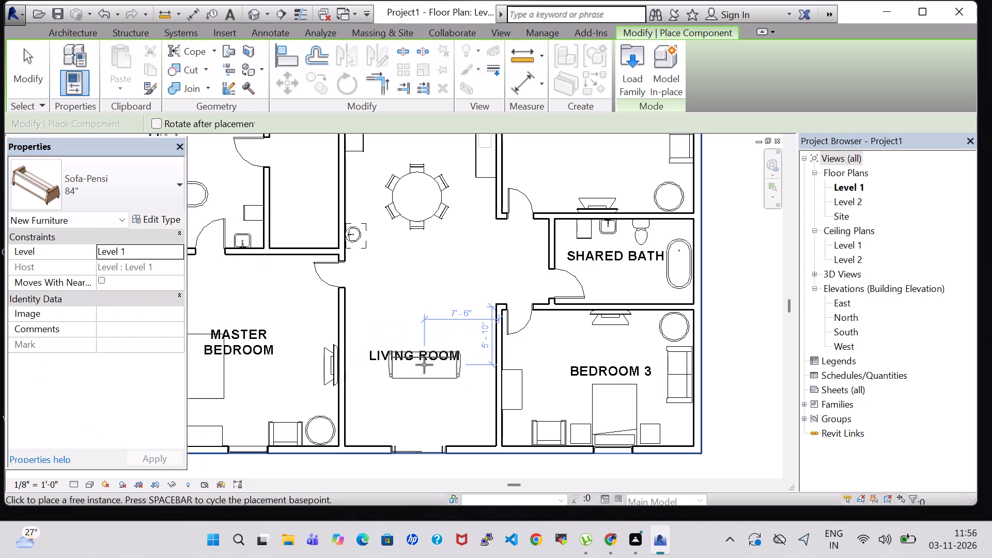
key(space)
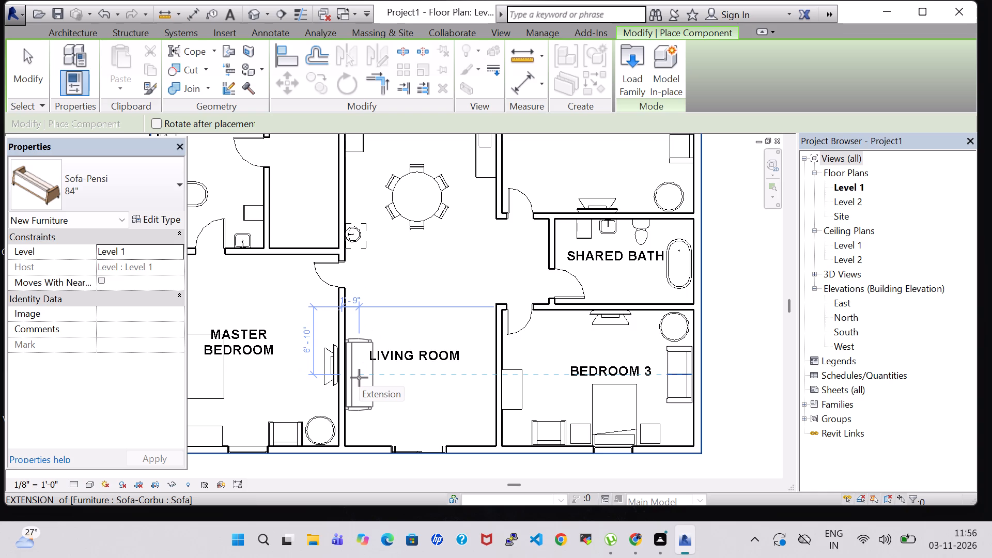
click(359, 378)
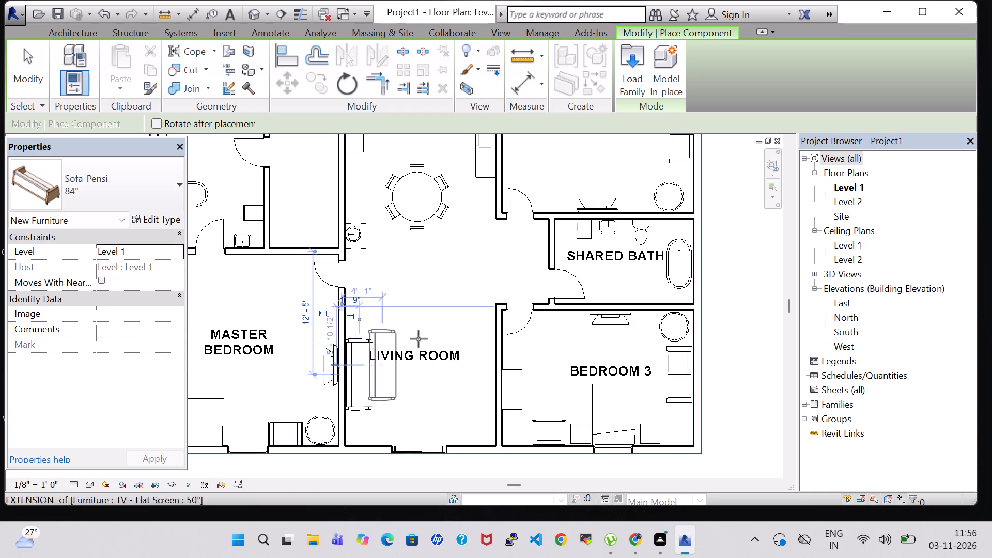
Place a second 84" Sofa-Pensi at right angles to the first, between the living room and dining table, in line with the table's centre.
key(space)
key(space)
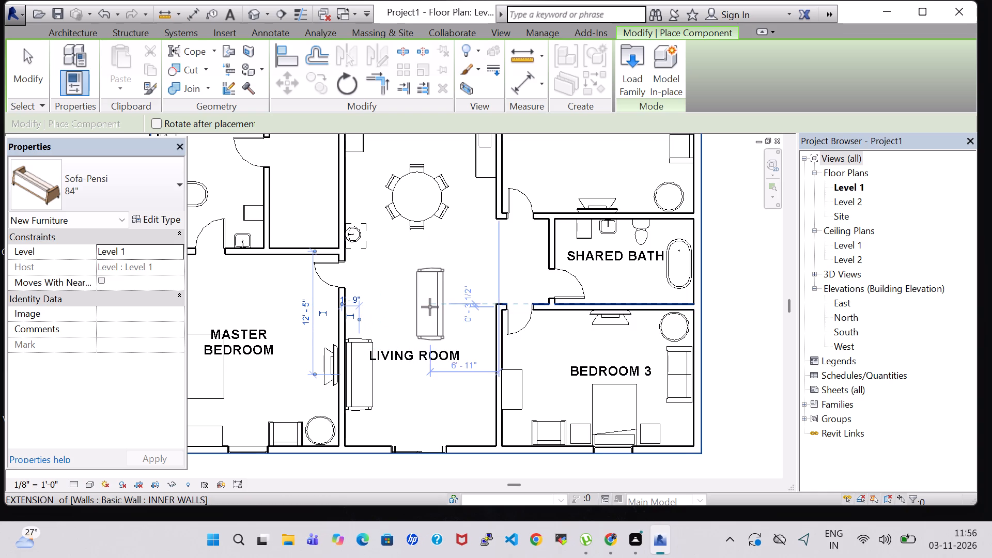
key(space)
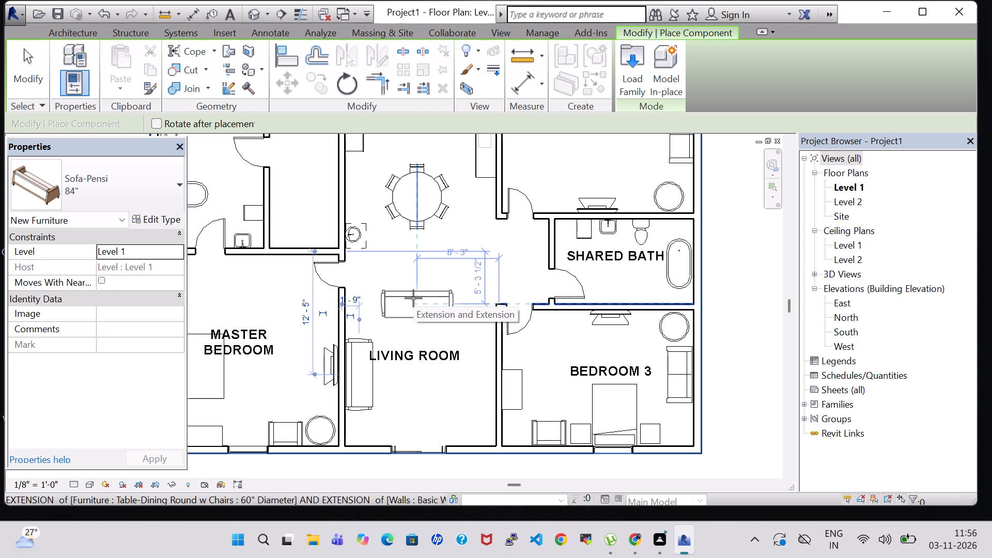
click(413, 298)
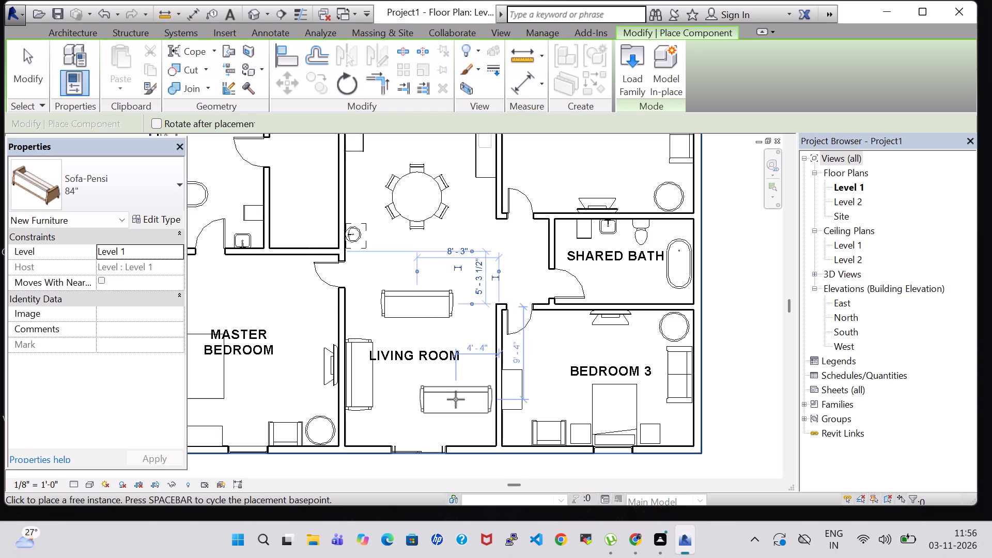
key(Escape)
key(Escape)
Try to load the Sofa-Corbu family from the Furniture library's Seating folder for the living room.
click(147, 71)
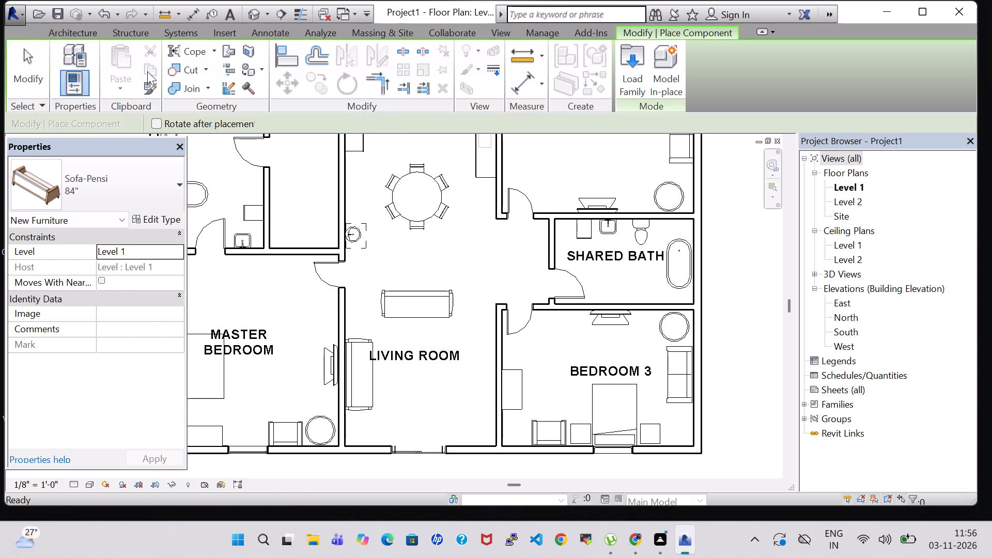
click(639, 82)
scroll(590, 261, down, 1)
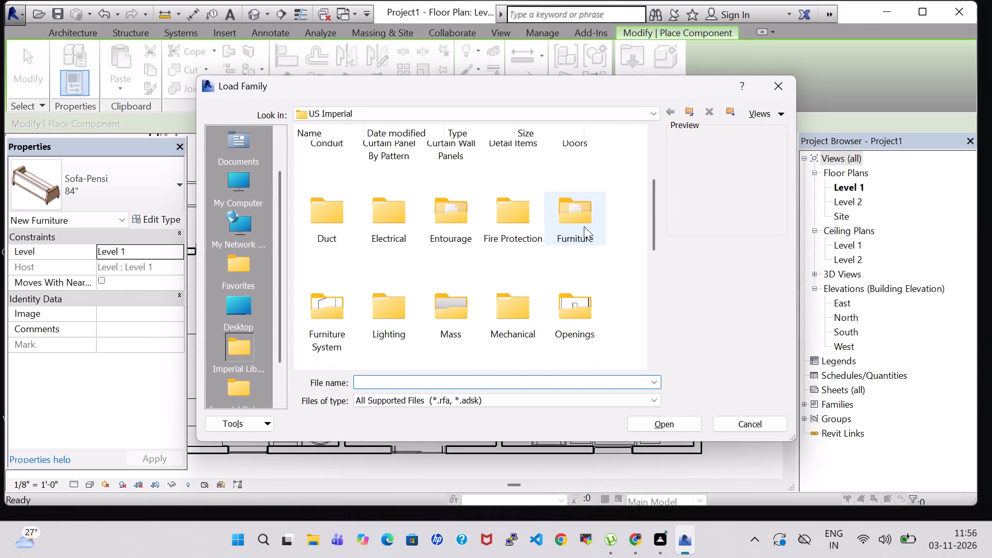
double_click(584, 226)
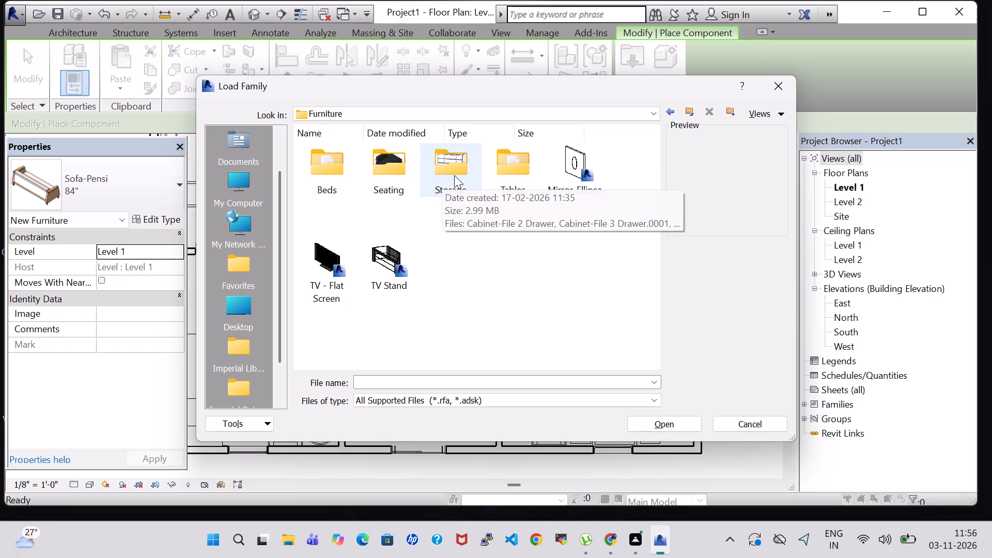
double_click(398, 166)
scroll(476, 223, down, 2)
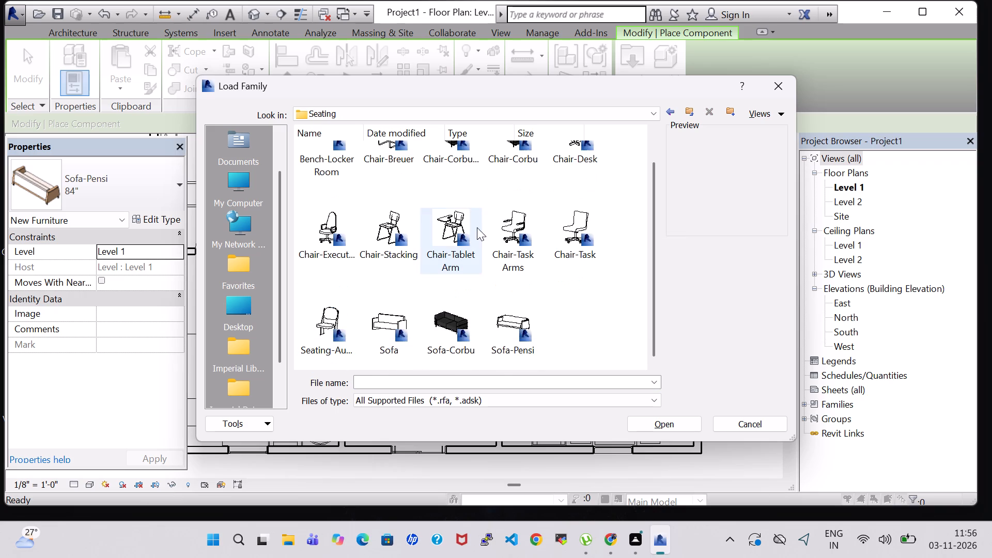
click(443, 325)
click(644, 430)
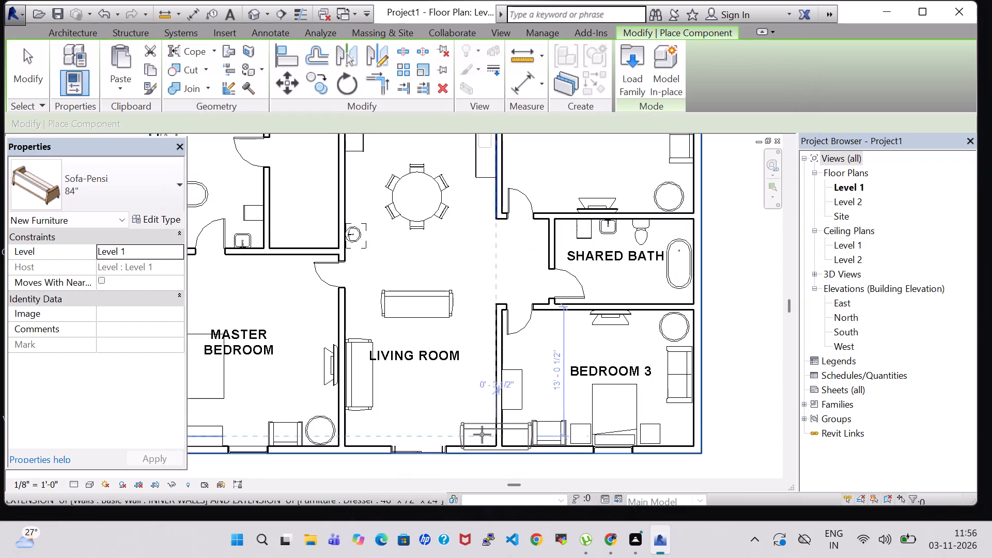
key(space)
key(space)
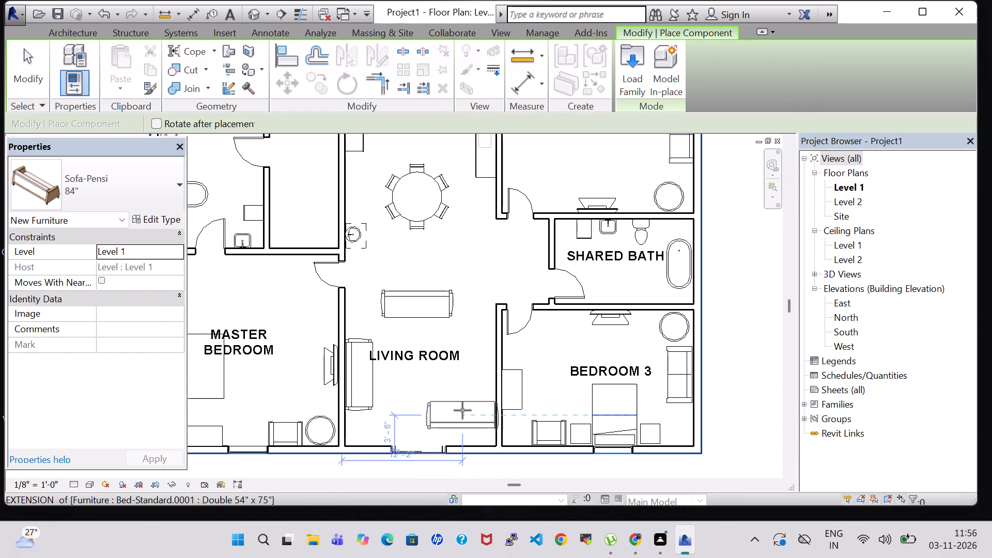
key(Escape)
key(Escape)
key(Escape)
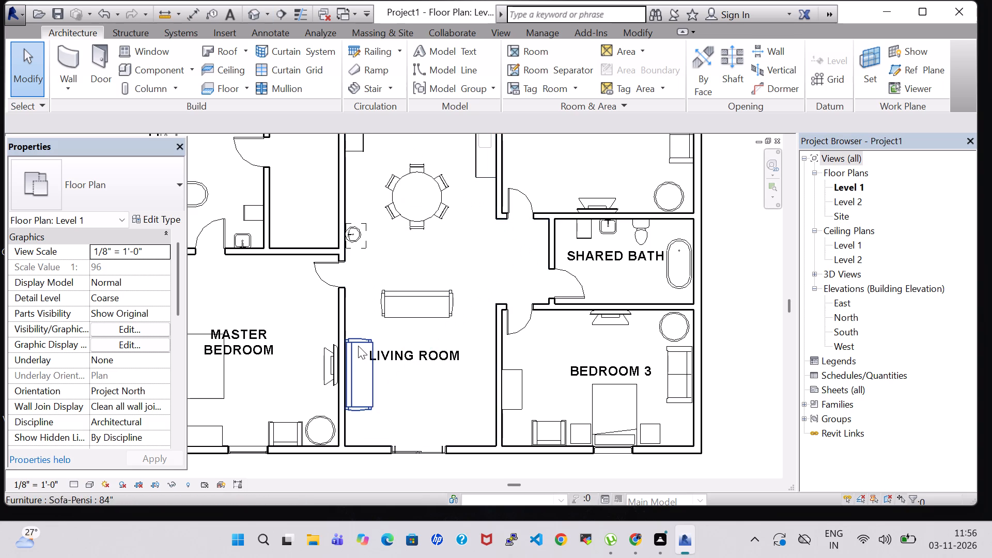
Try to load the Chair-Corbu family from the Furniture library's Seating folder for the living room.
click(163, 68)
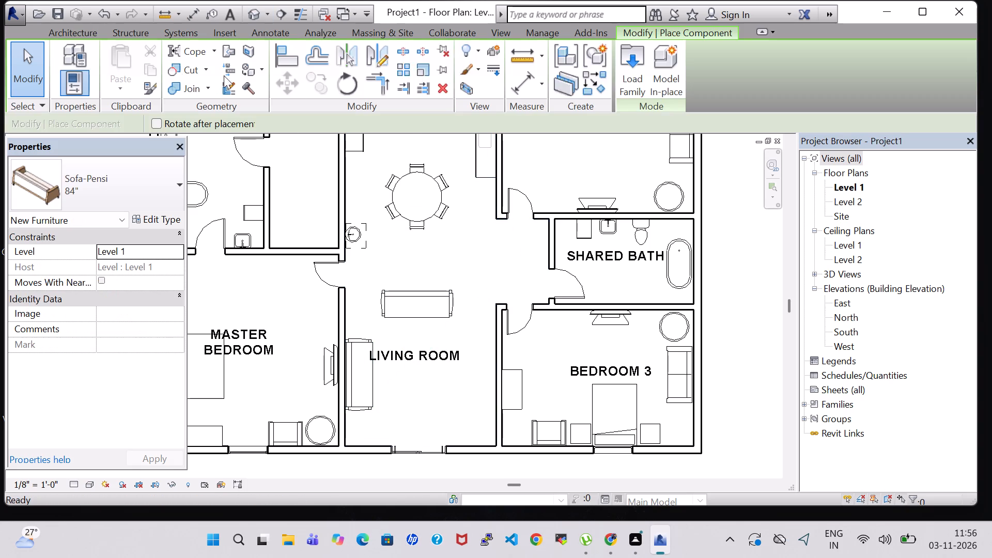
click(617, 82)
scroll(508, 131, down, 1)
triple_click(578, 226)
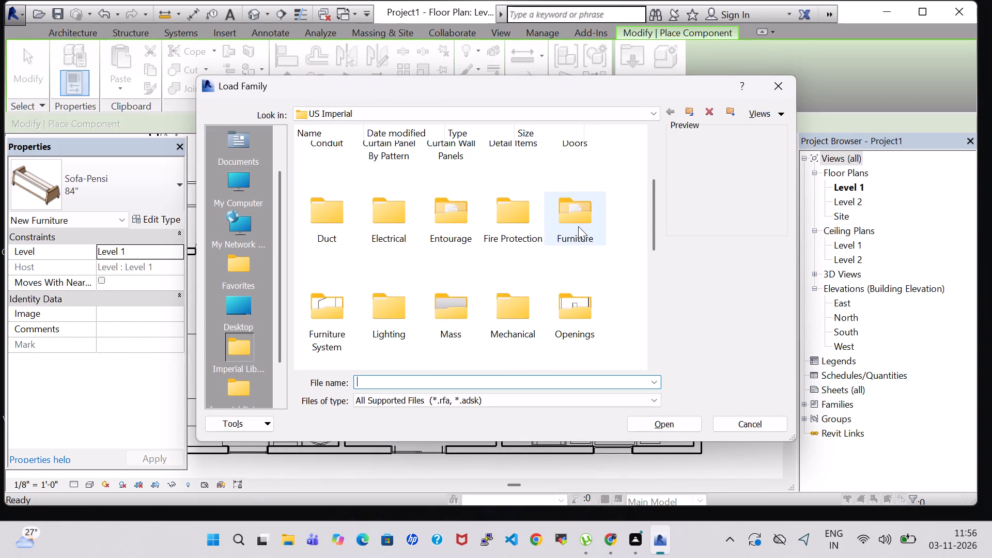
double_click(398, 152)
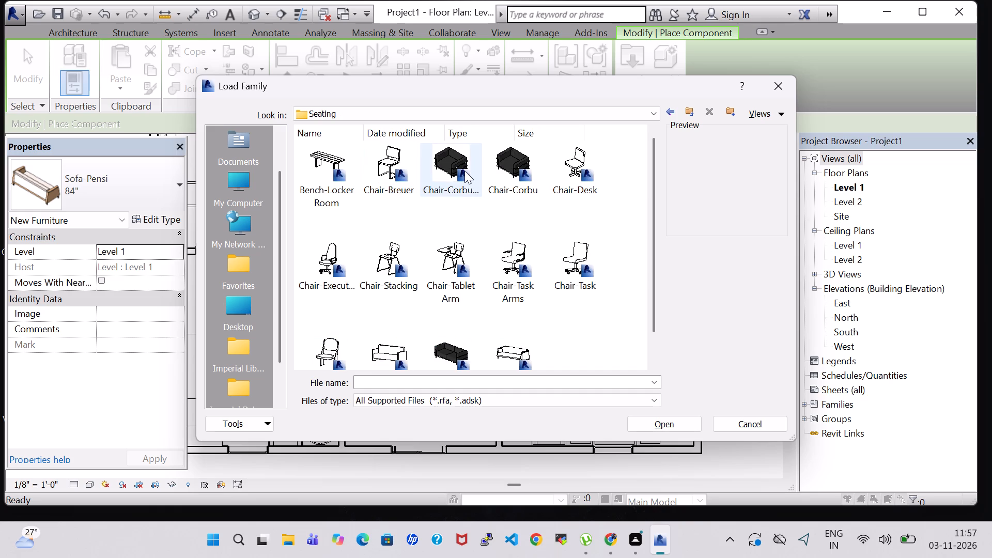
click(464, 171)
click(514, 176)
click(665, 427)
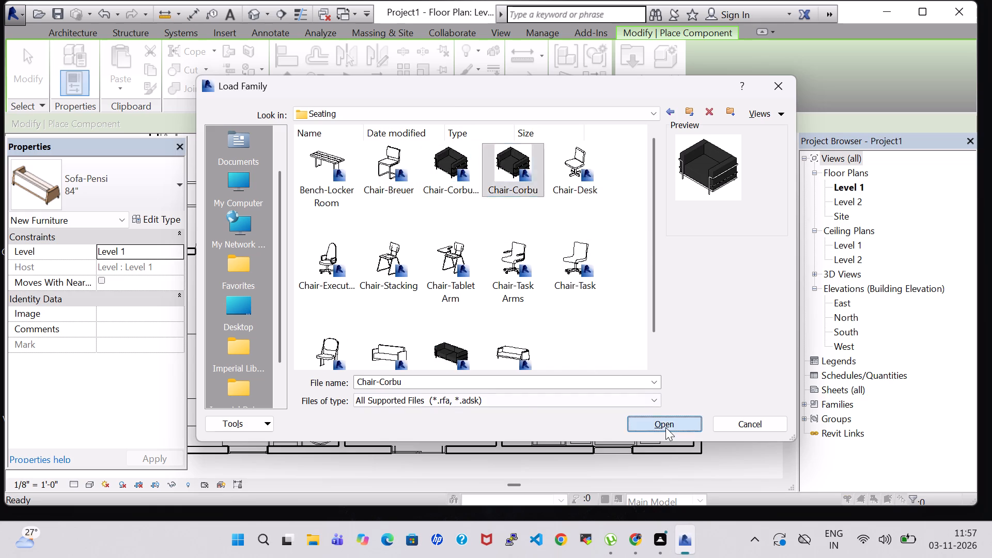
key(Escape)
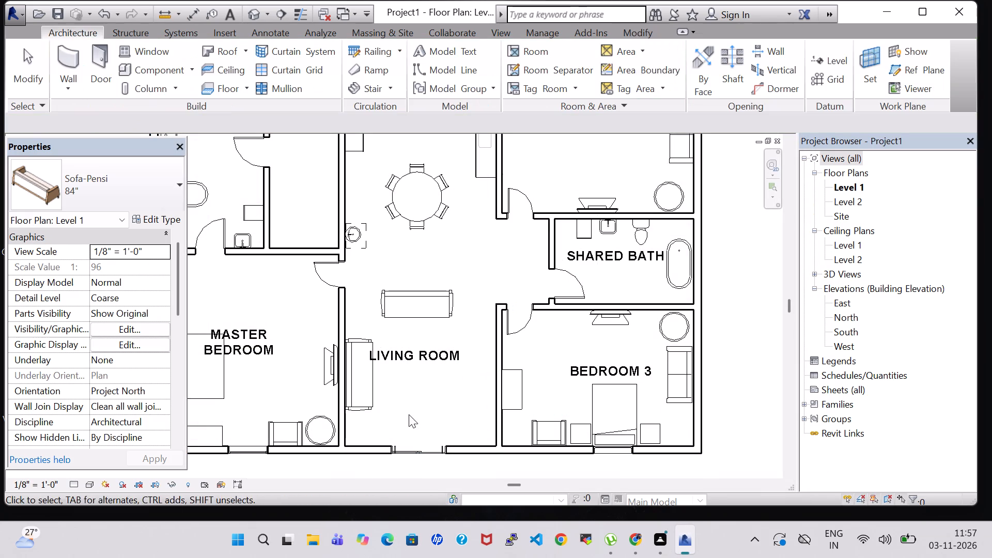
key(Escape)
Nudge the sofa on the master bedroom wall seven increments along the wall toward the master bedroom door.
click(361, 375)
key(Up)
key(Up)
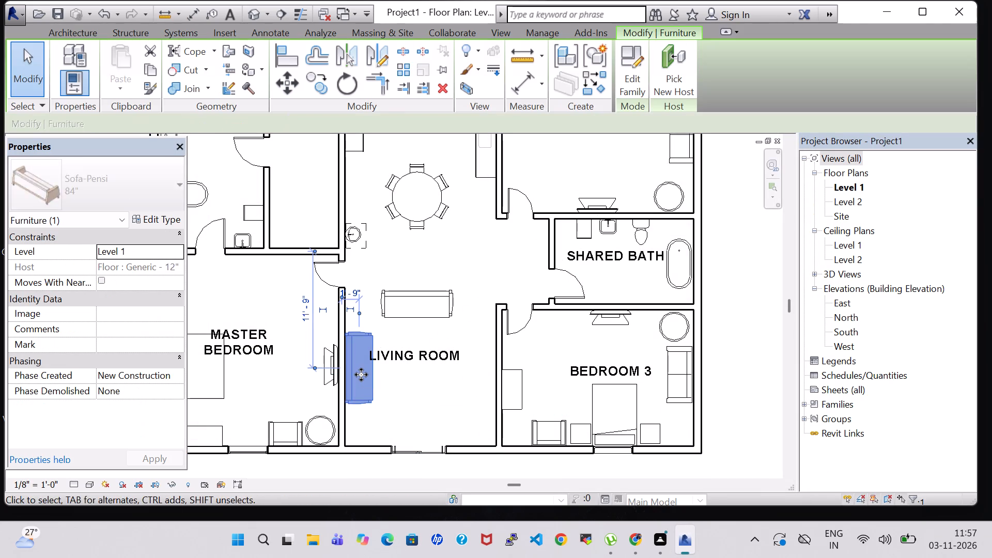
key(Up)
key(Up)
key(Up)
key(Up)
key(Up)
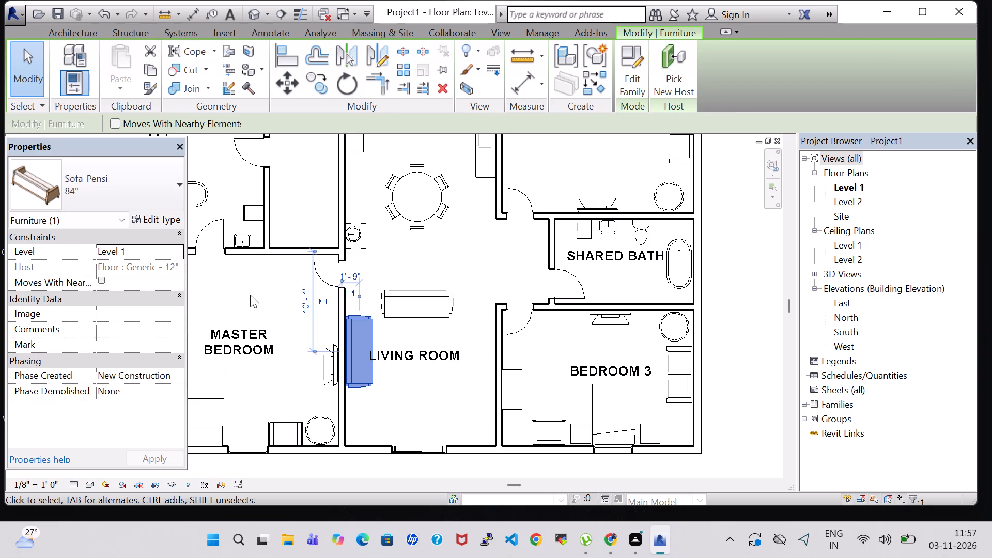
click(250, 295)
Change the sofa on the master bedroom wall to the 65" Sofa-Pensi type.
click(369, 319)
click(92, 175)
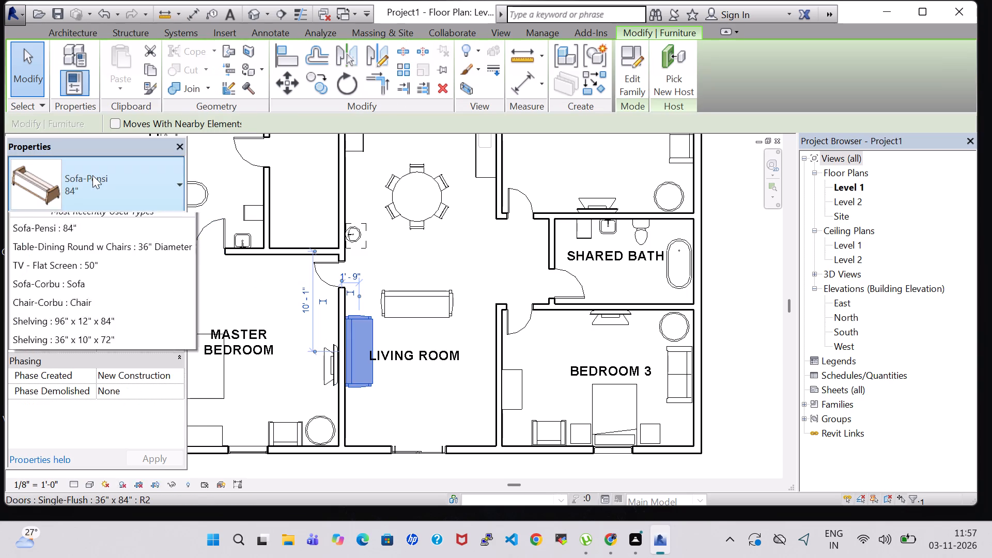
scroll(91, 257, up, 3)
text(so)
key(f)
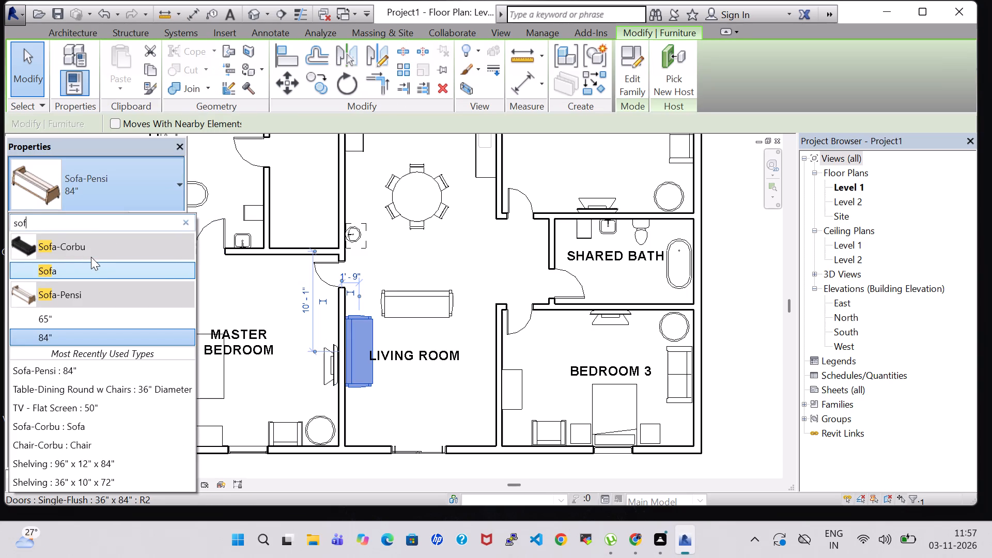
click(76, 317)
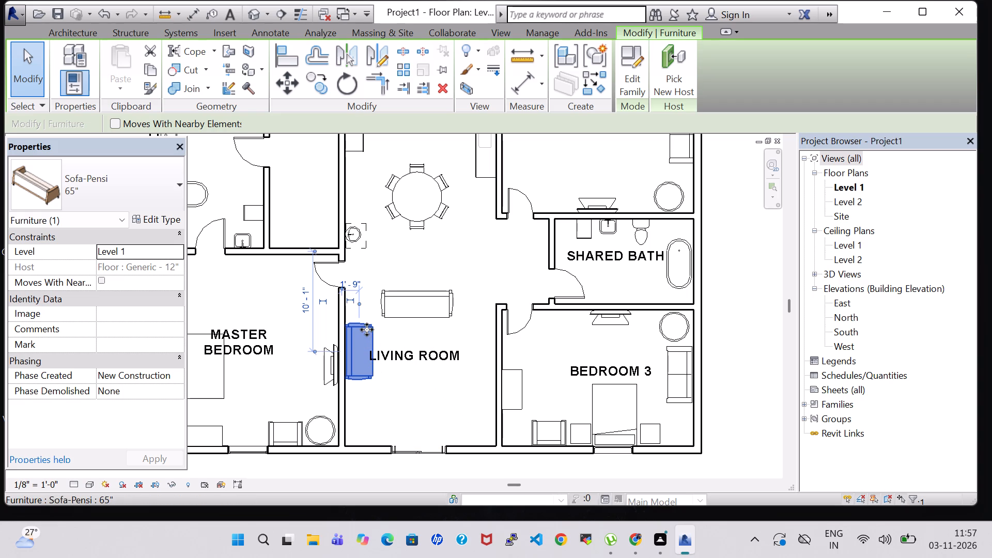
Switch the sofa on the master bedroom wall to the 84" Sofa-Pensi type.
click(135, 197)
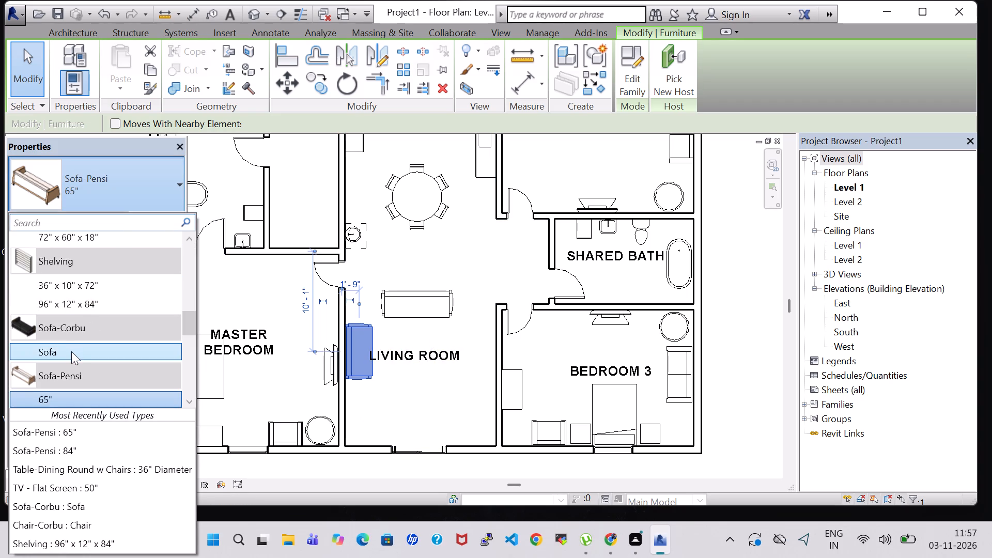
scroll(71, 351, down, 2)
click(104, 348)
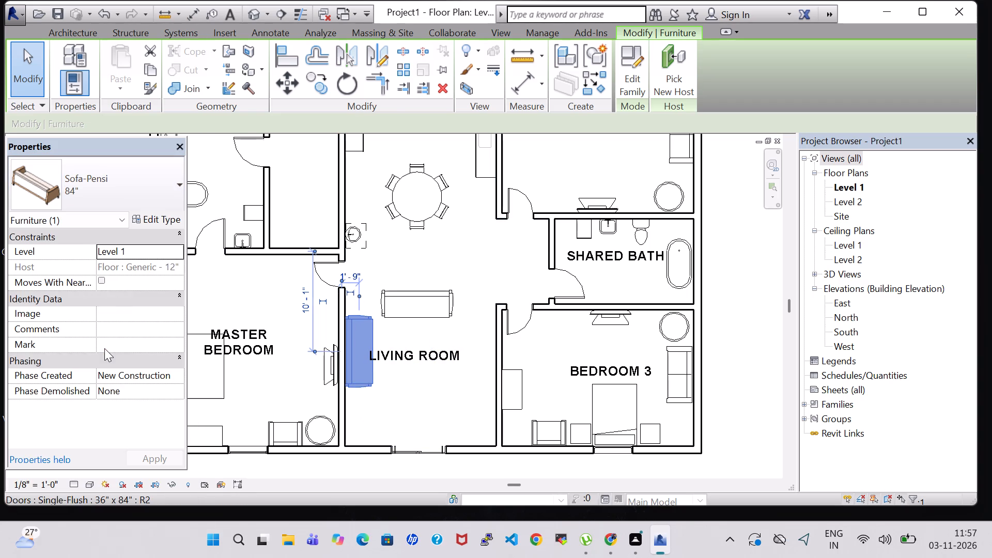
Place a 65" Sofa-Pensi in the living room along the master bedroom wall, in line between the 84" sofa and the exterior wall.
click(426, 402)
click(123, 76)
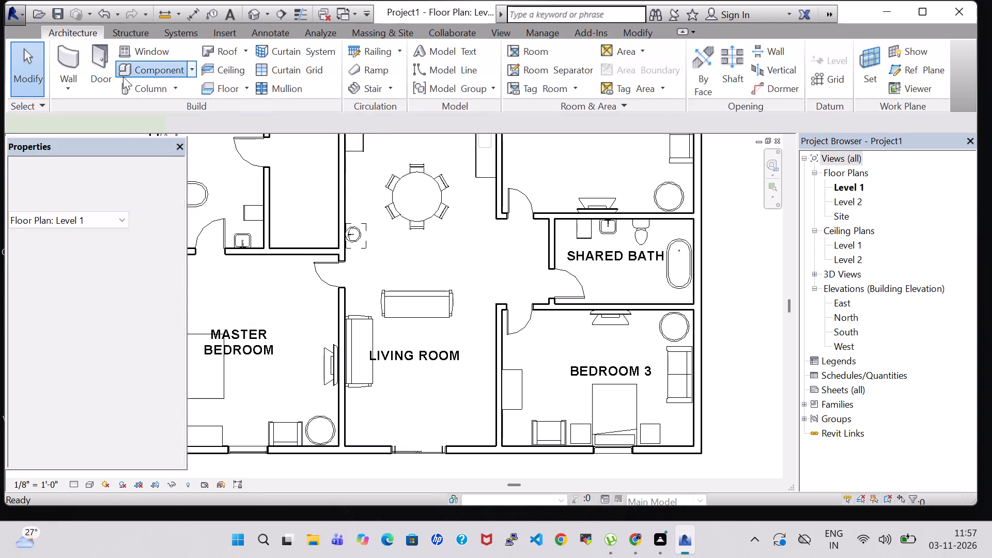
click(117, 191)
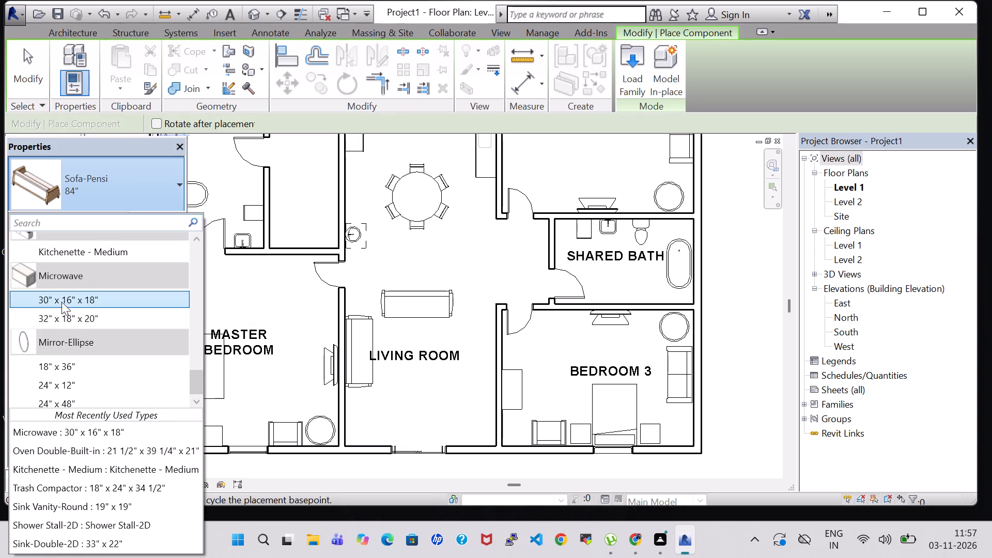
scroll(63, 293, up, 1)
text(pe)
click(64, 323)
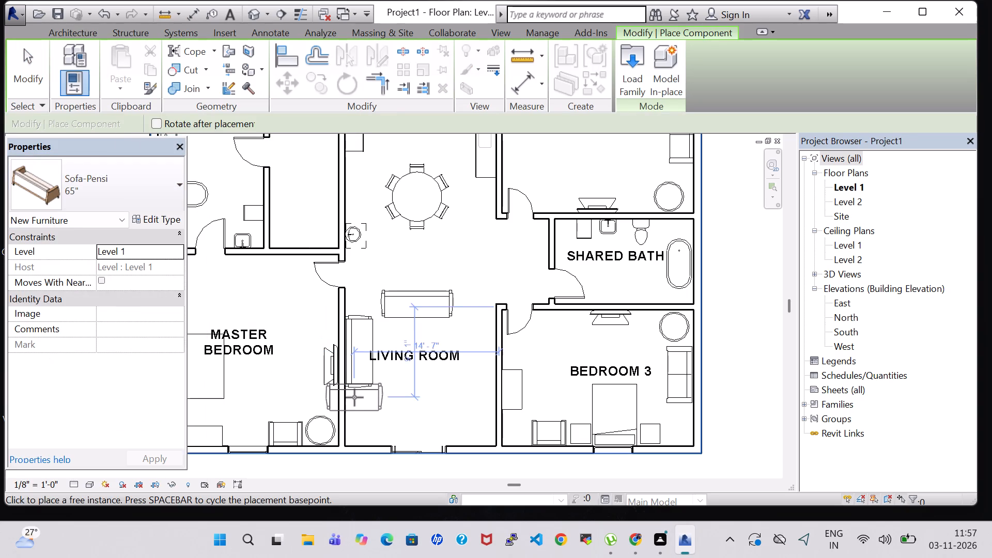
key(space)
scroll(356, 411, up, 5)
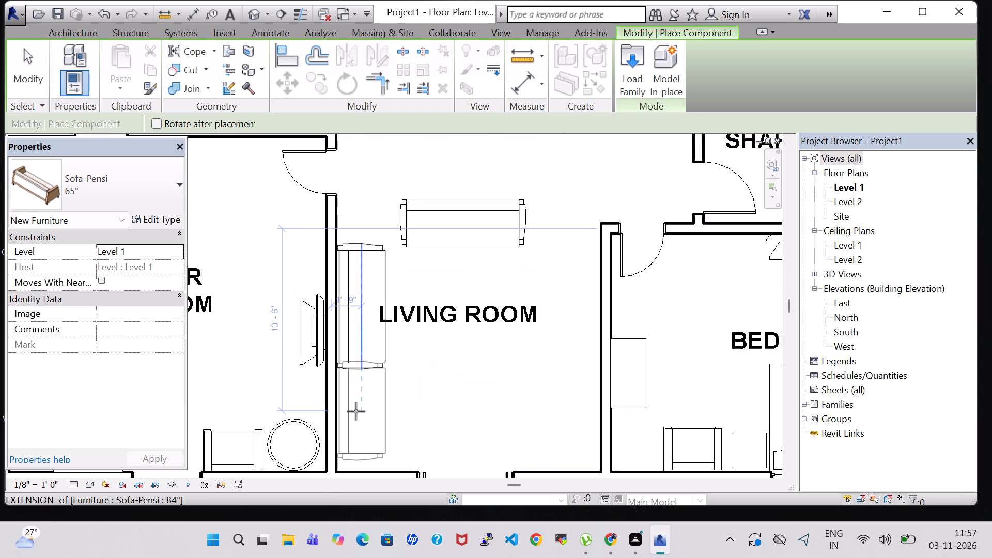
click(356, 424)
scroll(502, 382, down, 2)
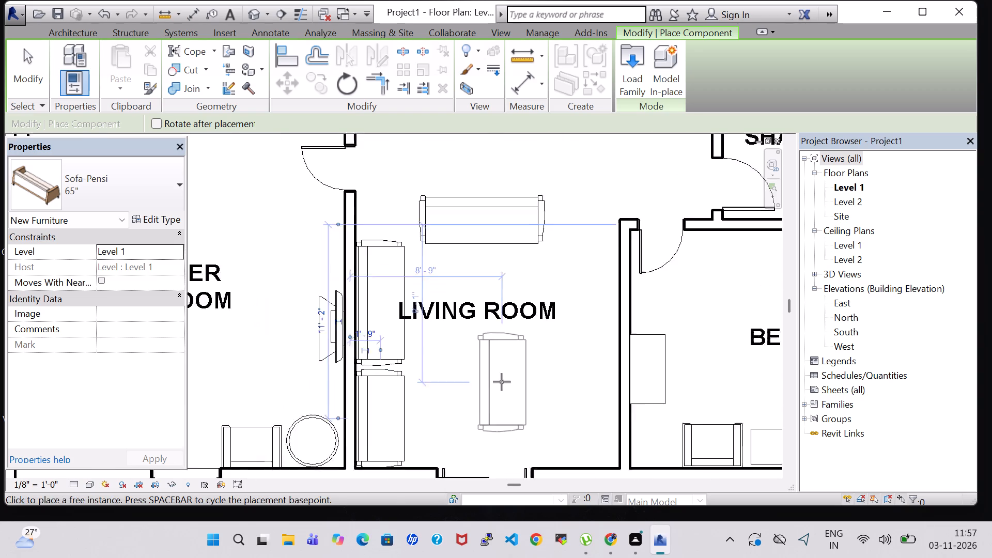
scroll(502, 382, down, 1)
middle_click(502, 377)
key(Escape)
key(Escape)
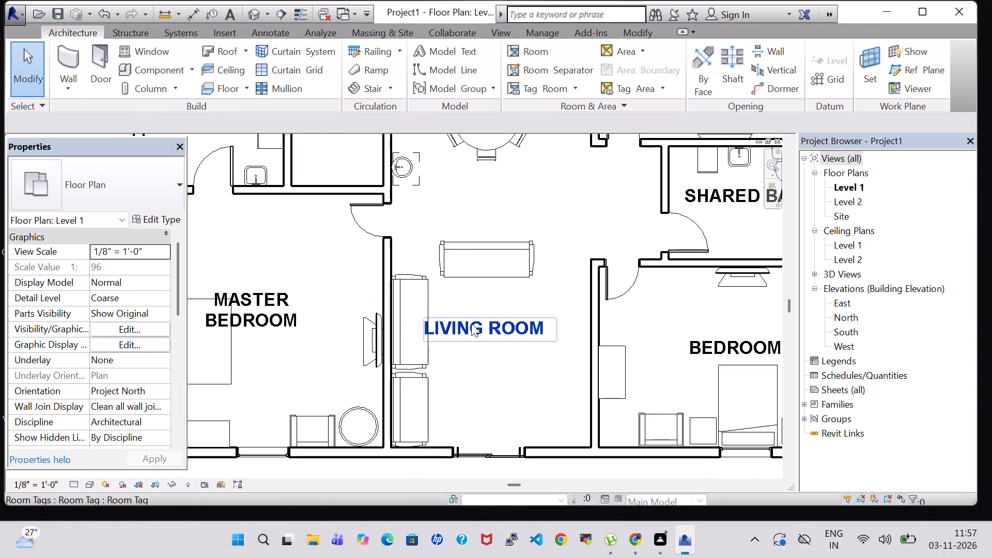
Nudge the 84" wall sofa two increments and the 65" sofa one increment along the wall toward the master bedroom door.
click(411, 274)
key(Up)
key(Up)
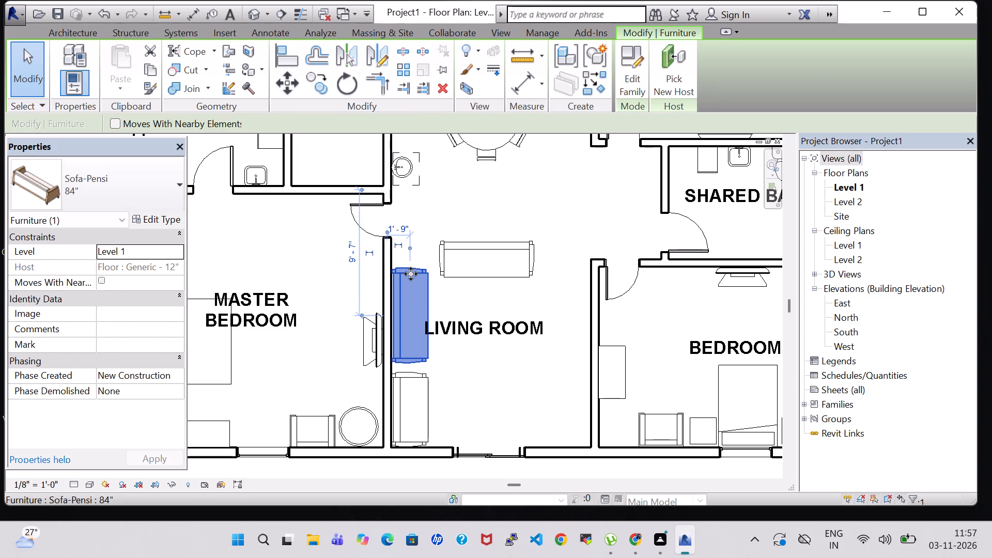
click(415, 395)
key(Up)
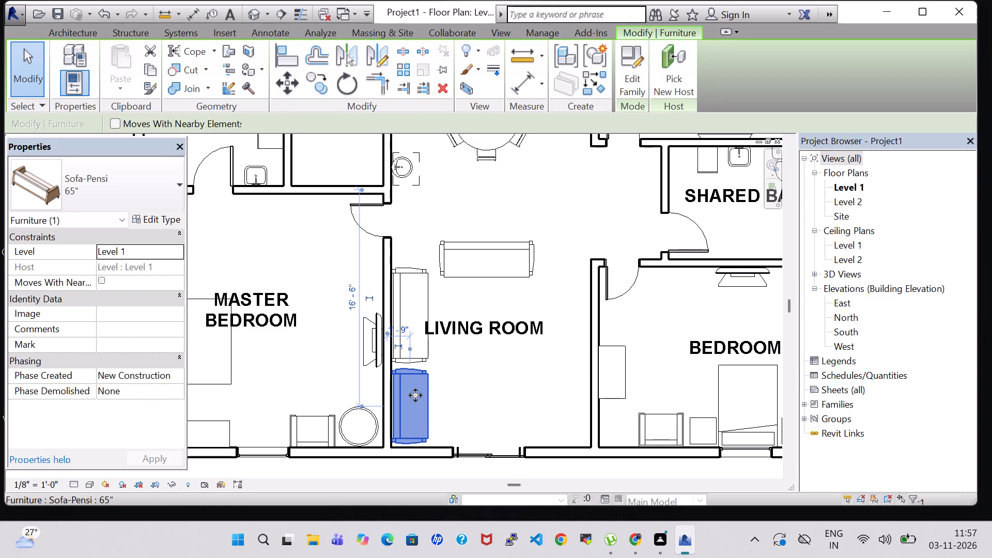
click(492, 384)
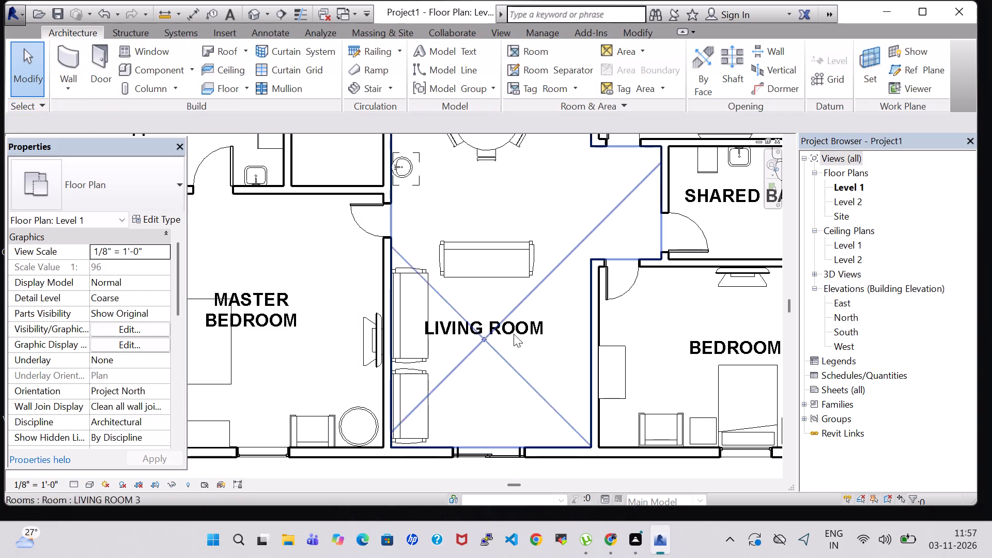
Nudge the freestanding 84" sofa near the dining table four increments toward the Bedroom 3 side of the living room.
click(513, 249)
key(Right)
key(Right)
key(Right)
key(Right)
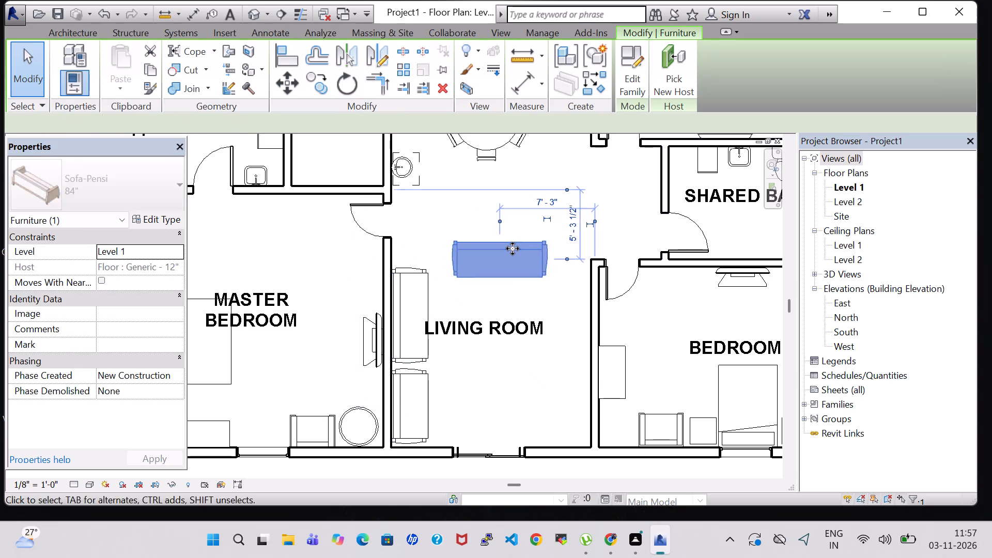
click(327, 253)
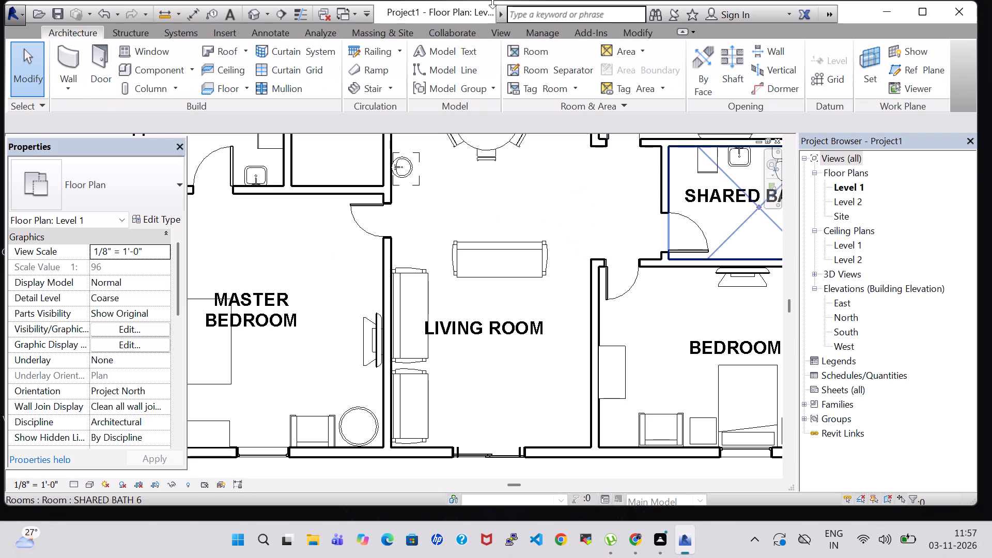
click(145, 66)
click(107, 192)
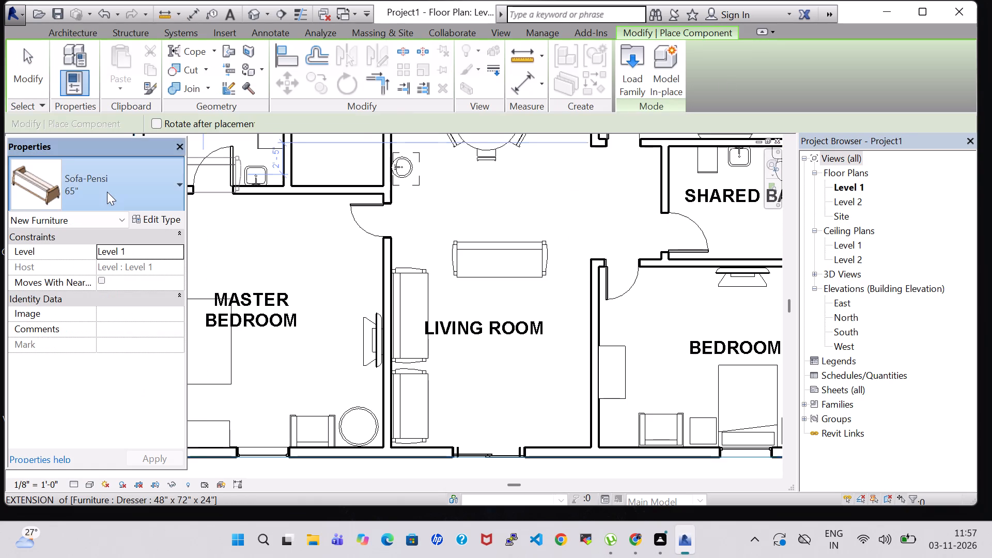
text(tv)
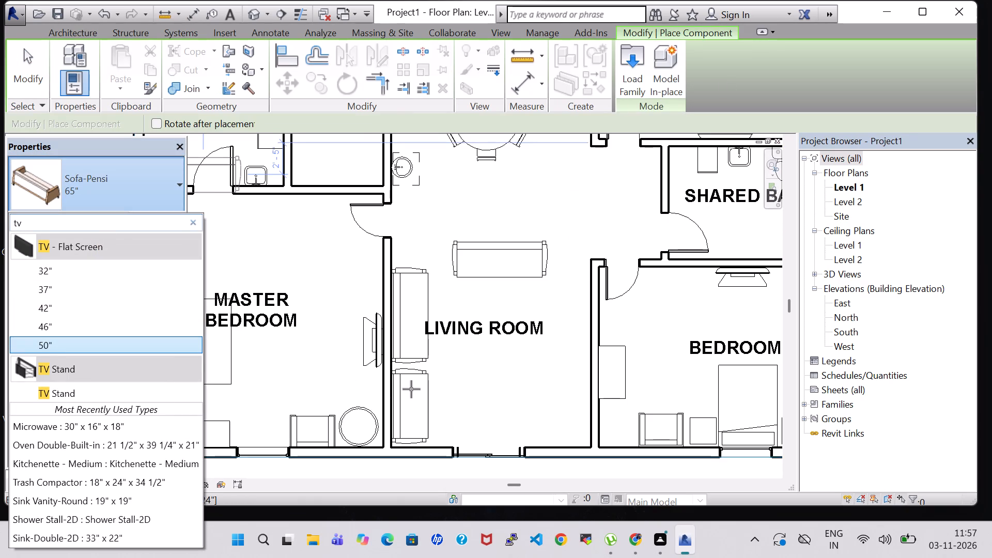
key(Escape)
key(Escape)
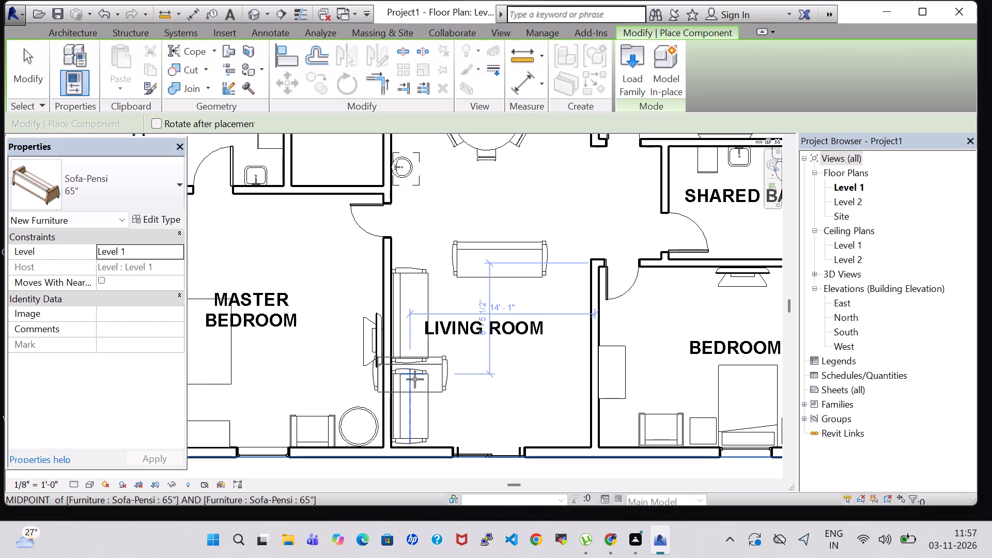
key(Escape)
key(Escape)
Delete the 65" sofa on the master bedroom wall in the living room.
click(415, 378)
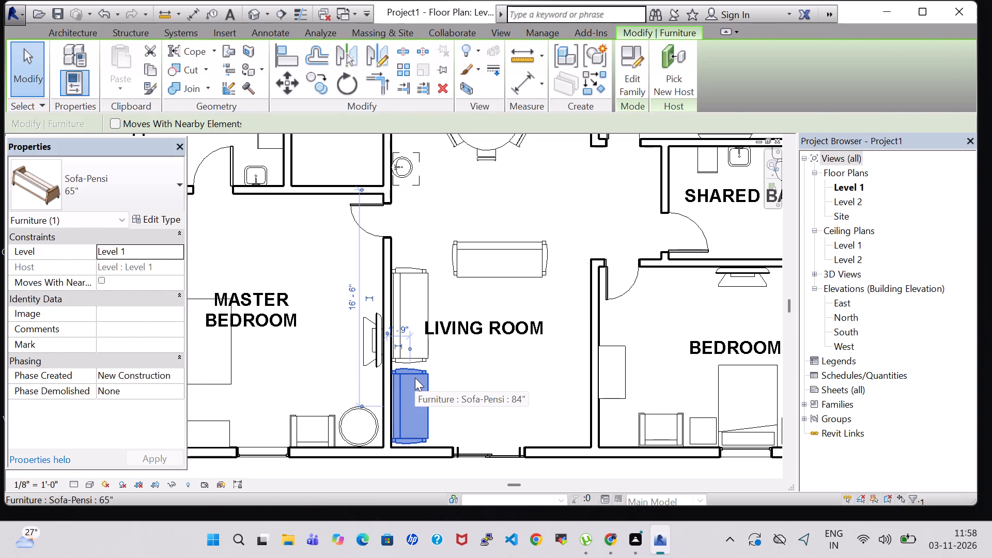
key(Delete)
Nudge the 84" sofa on the master bedroom wall ten increments along the wall toward the exterior wall.
click(416, 291)
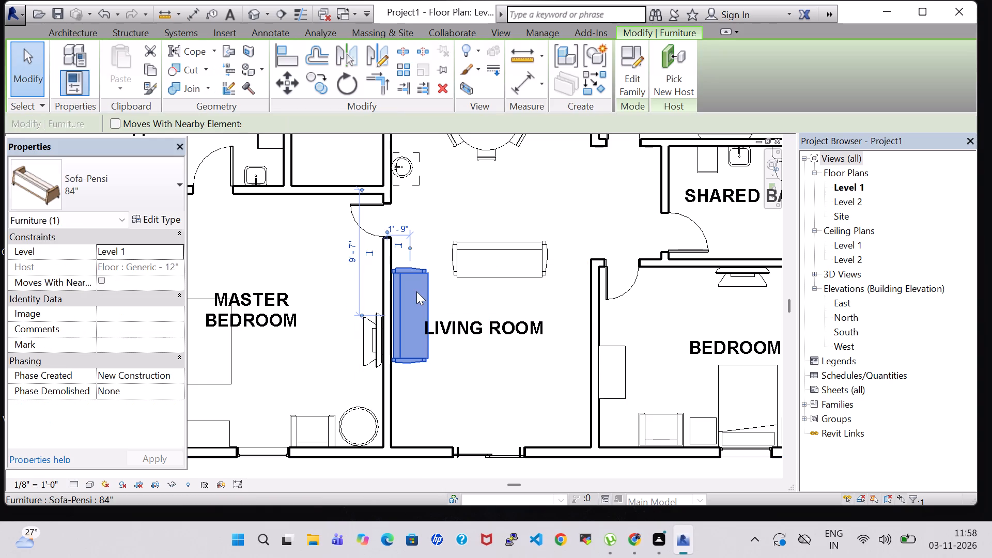
key(Down)
key(Down)
key(Down)
key(Down)
key(Down)
key(Down)
key(Down)
key(Down)
key(Down)
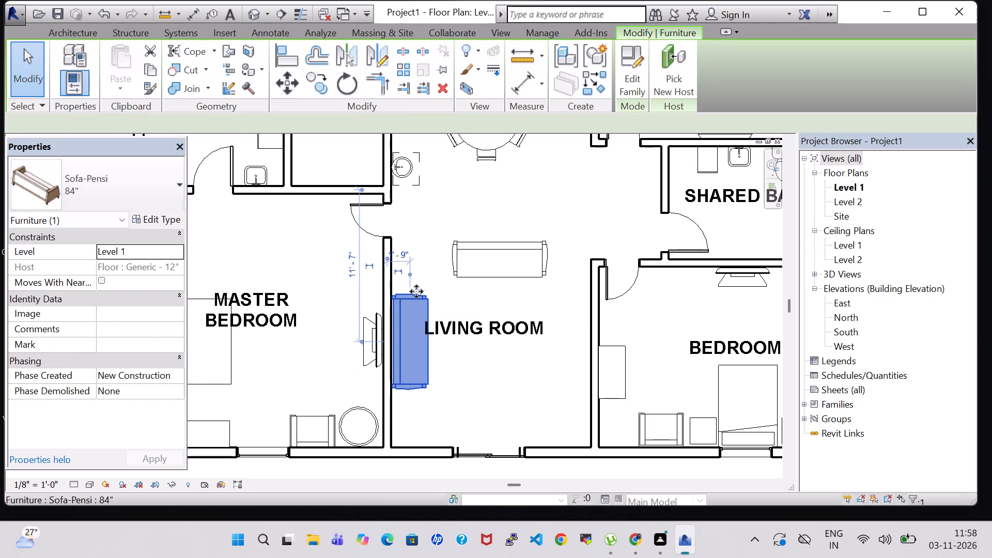
key(Down)
click(303, 253)
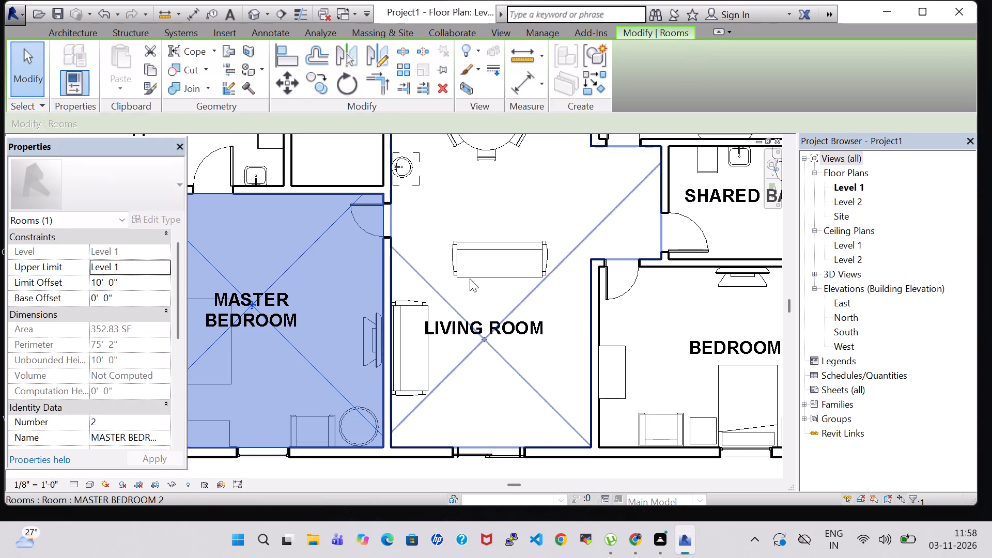
double_click(580, 218)
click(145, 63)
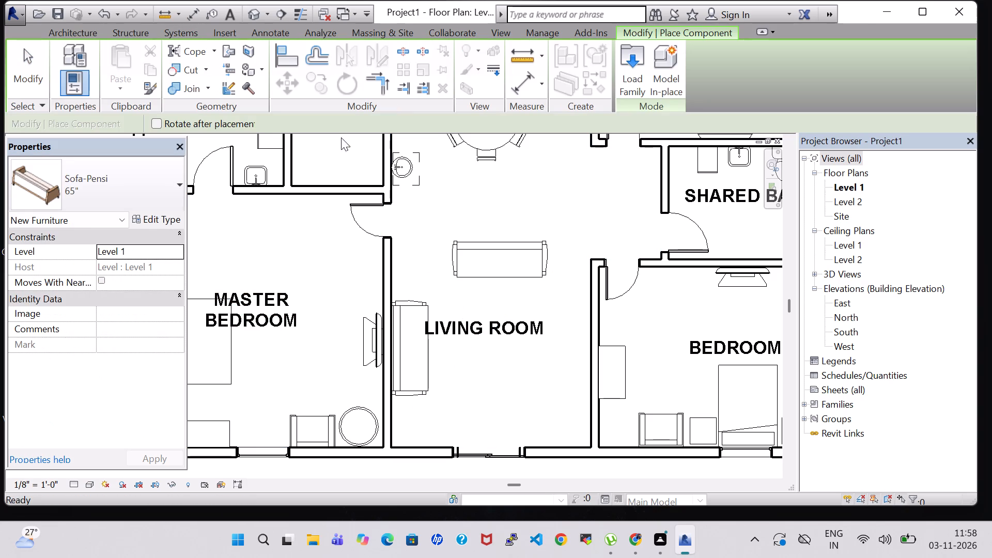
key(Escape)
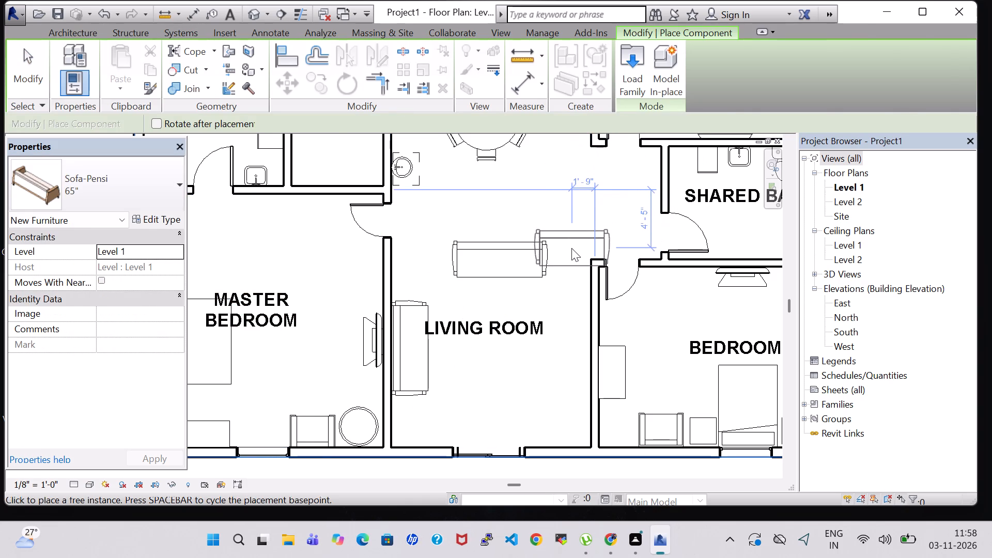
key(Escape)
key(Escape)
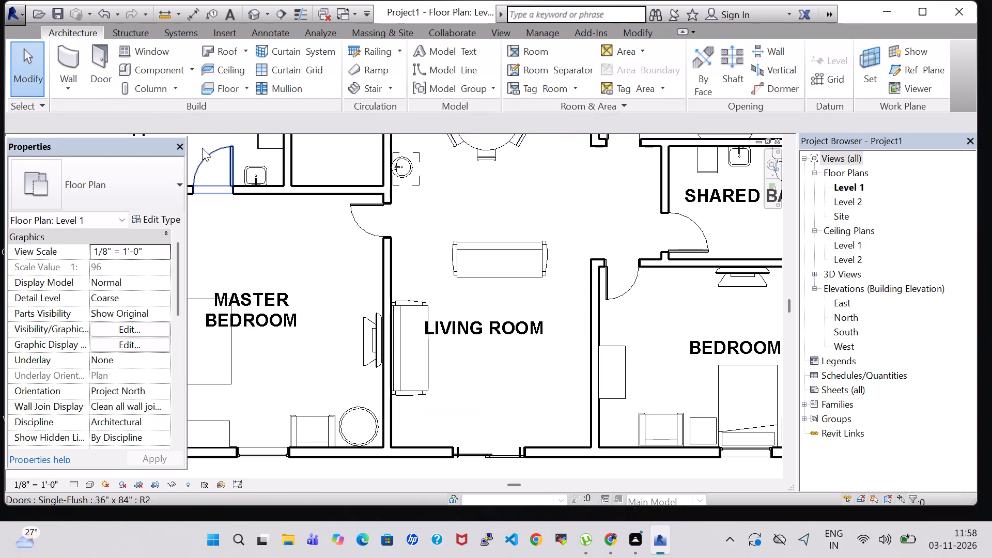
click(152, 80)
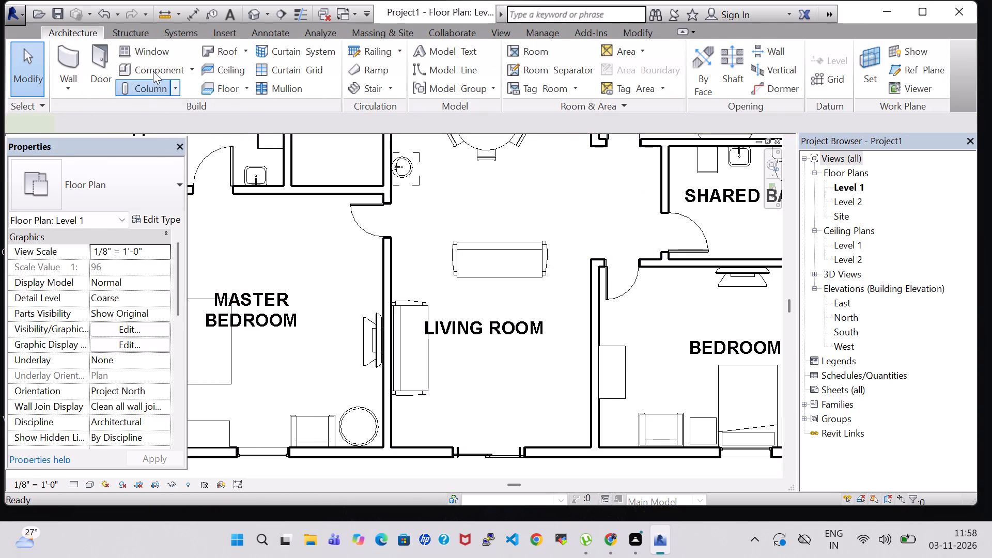
Place a TV Stand in the living room, rotated with its narrow side against the Bedroom 3 wall, about 8' from the exterior wall.
click(90, 31)
click(153, 68)
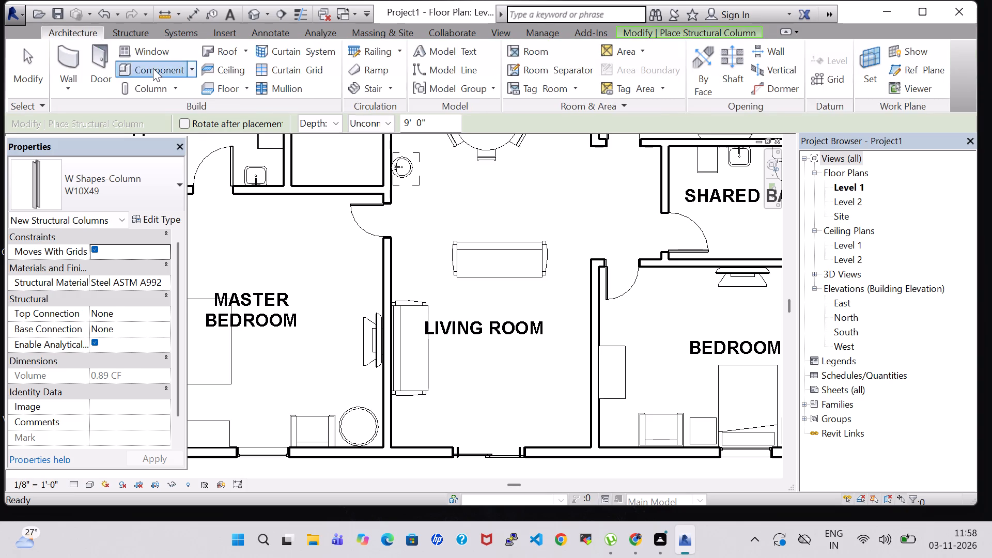
click(153, 172)
text(tv)
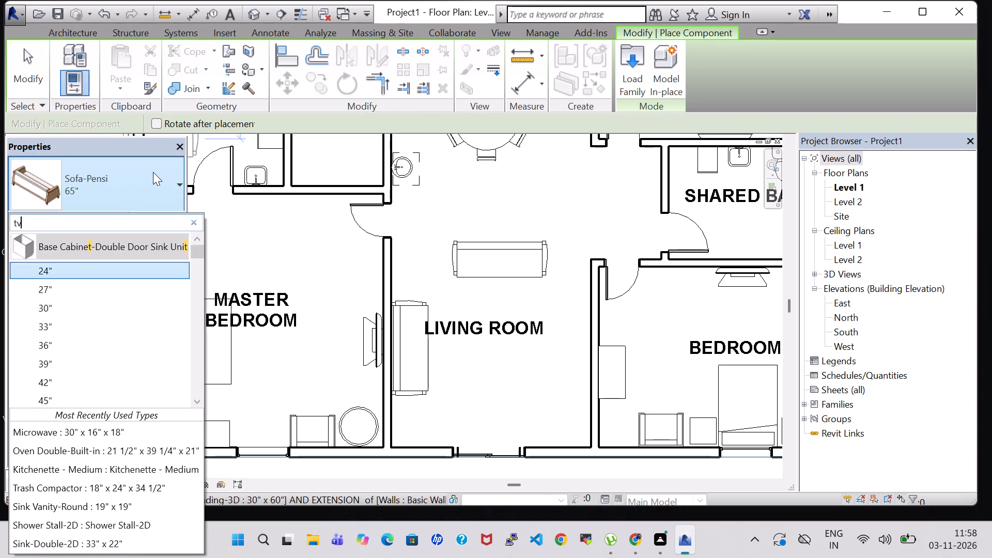
click(70, 394)
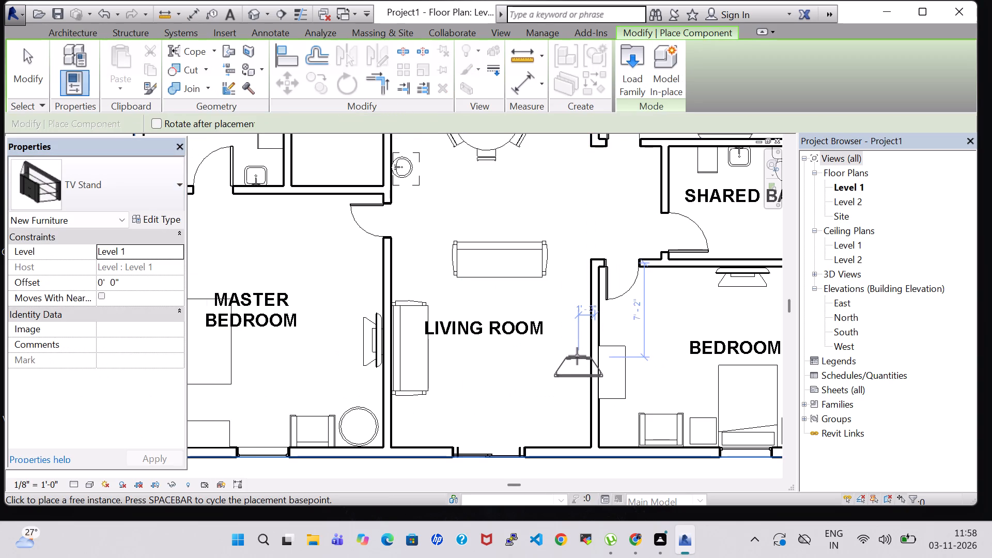
key(space)
key(space)
key(space)
scroll(576, 356, up, 3)
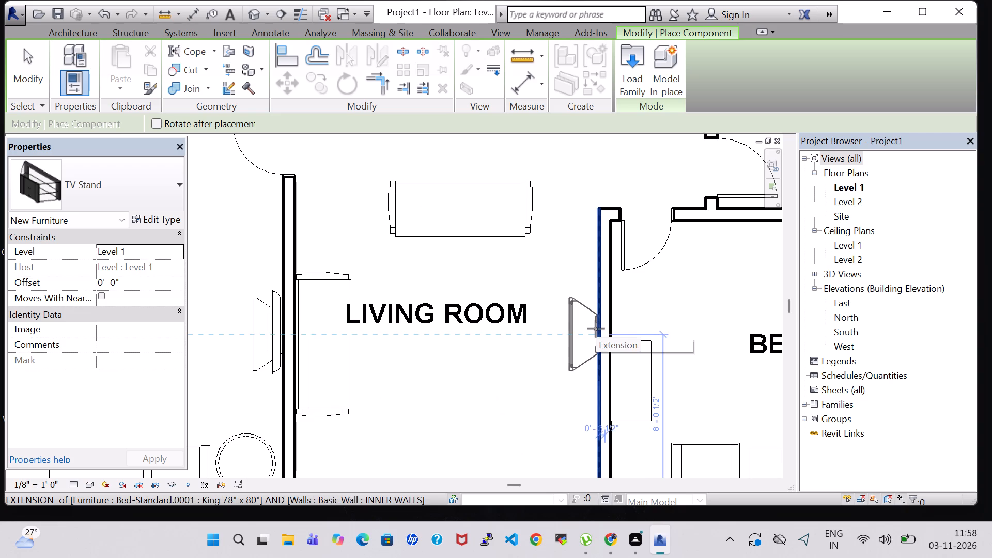
click(596, 329)
scroll(534, 374, down, 4)
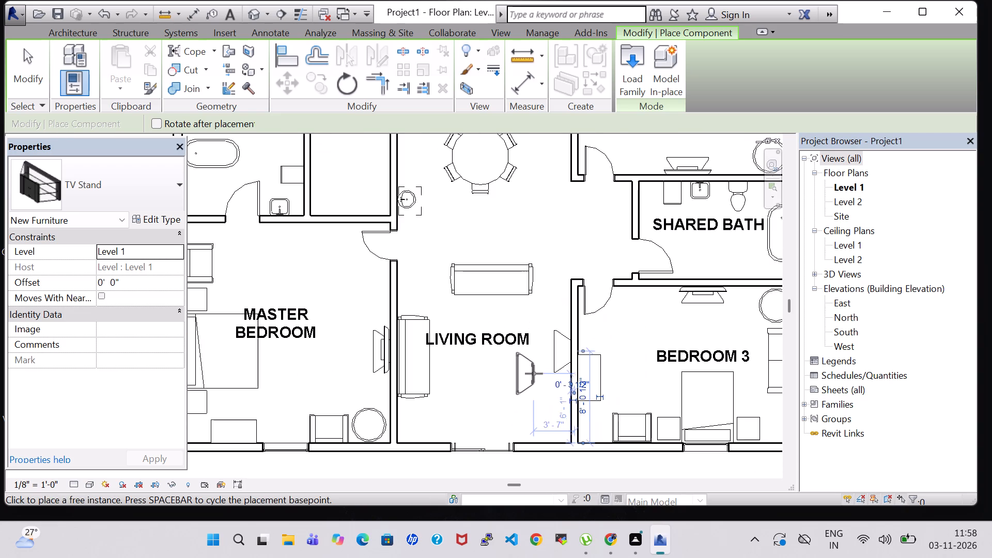
key(Escape)
key(Escape)
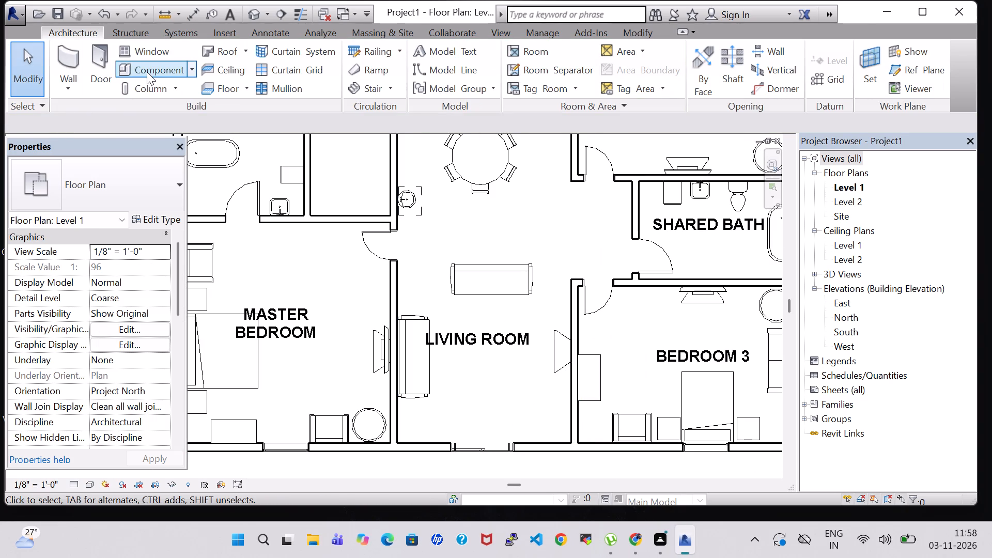
Place a 50" TV - Flat Screen with a 3' offset on the living room TV stand, rotated and aligned with the stand's wall side.
click(147, 72)
click(137, 179)
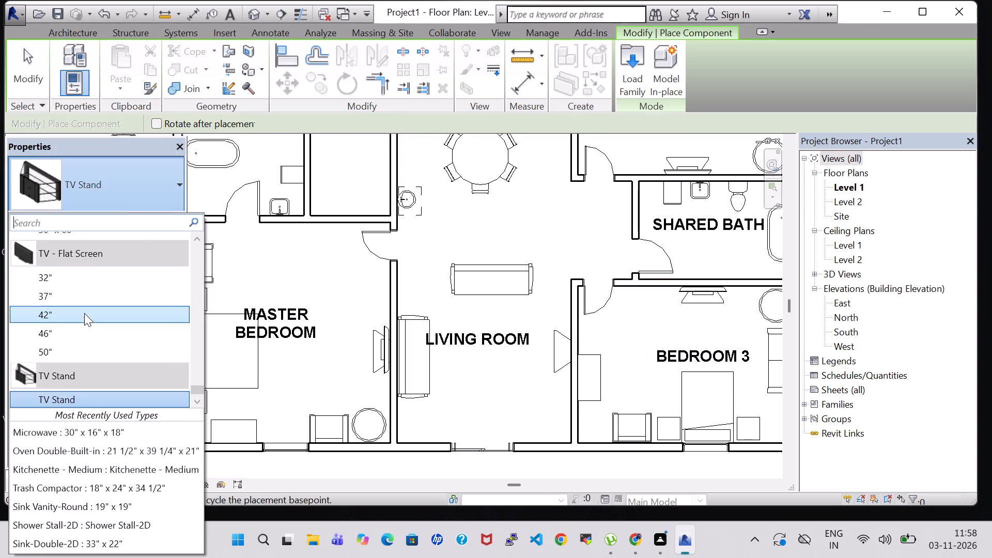
click(64, 357)
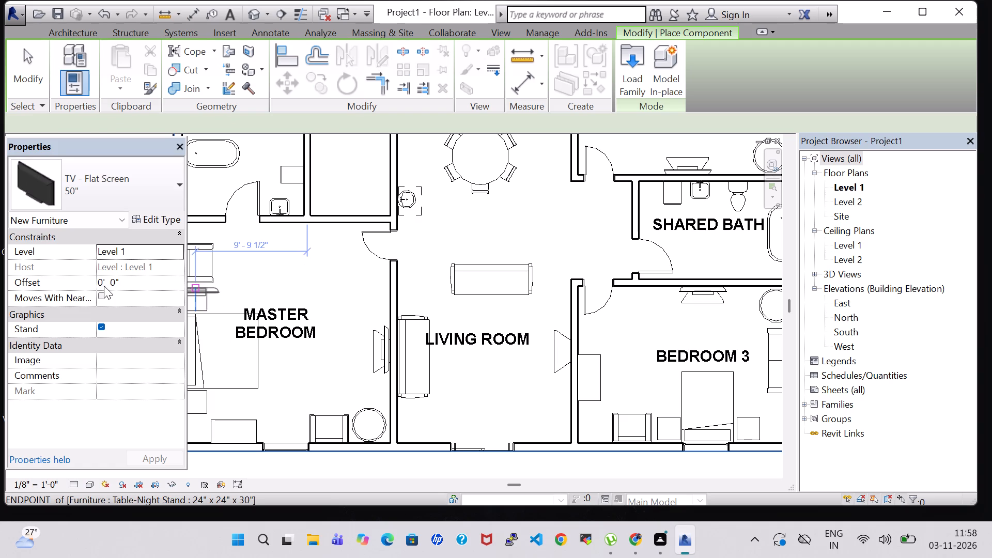
click(104, 286)
key(BackSpace)
key(3)
key(Return)
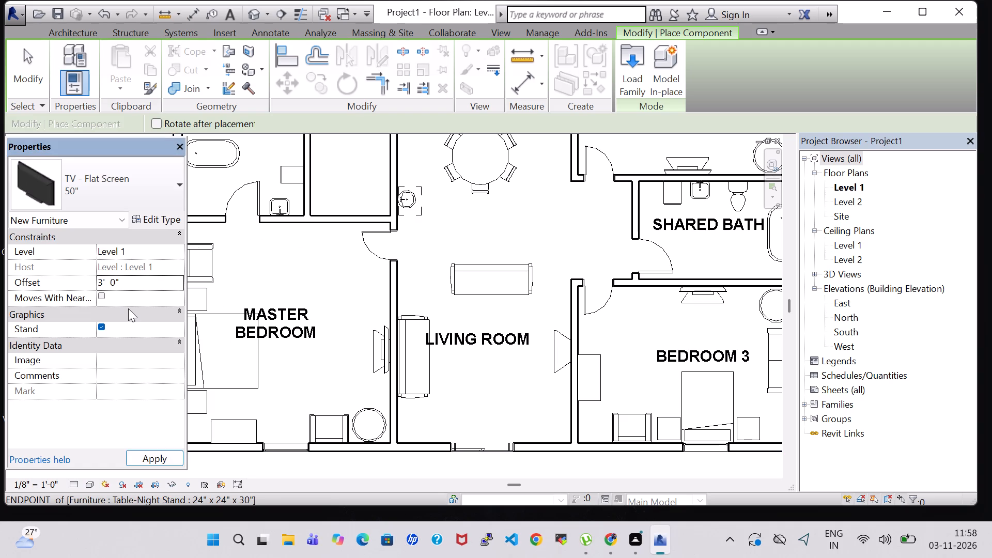
key(space)
key(space)
key(space)
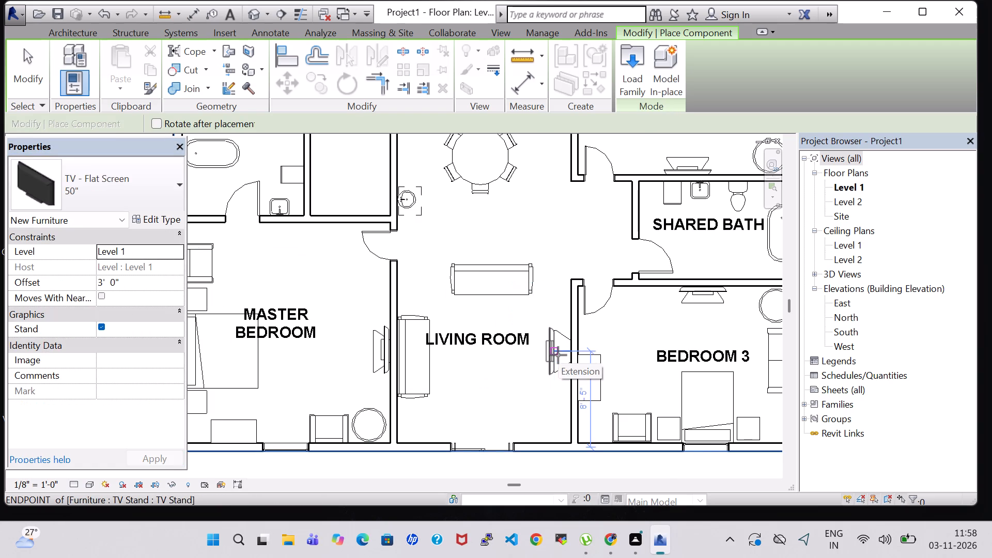
scroll(558, 355, up, 6)
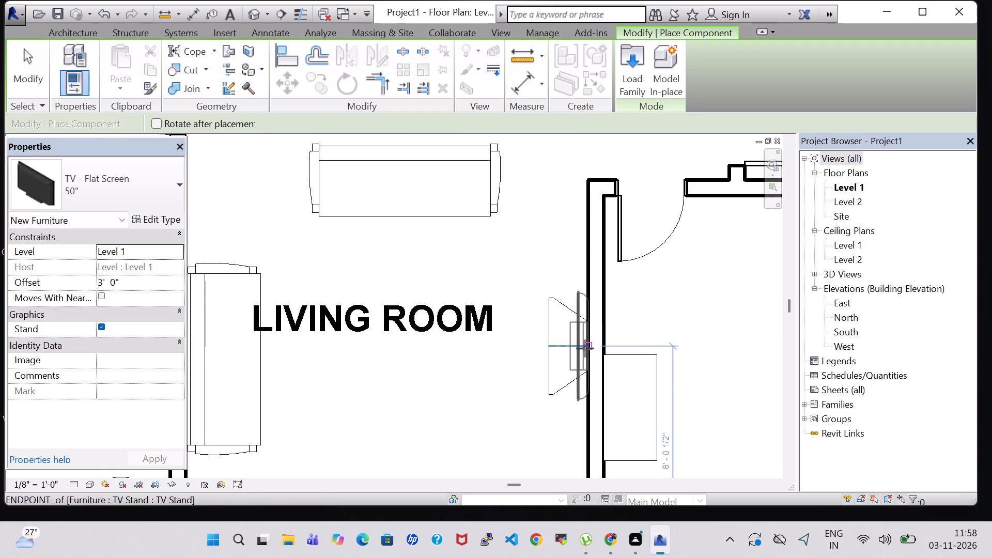
click(586, 341)
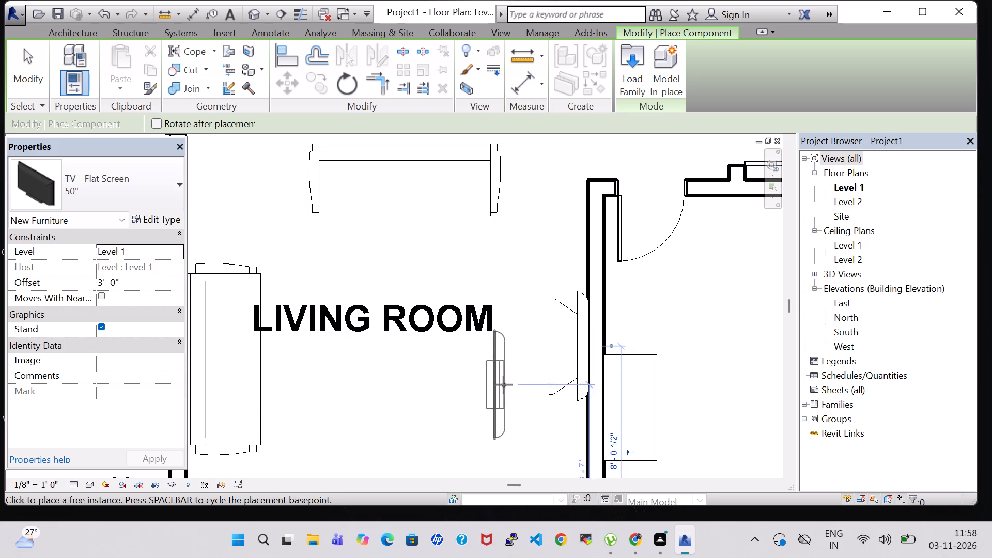
key(Escape)
key(Escape)
Nudge the 50" TV on the living room TV stand one increment away from the Bedroom 3 wall.
click(580, 354)
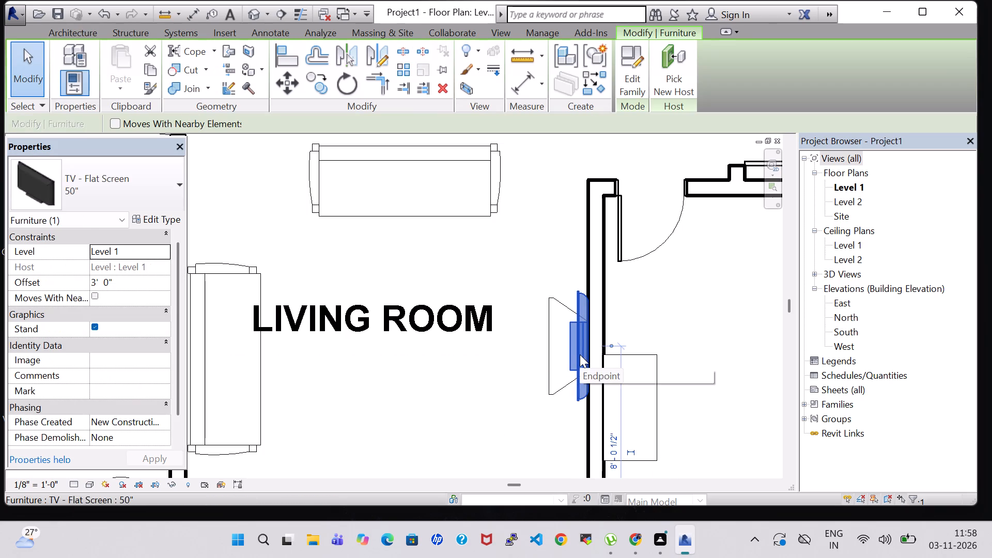
key(Left)
click(422, 374)
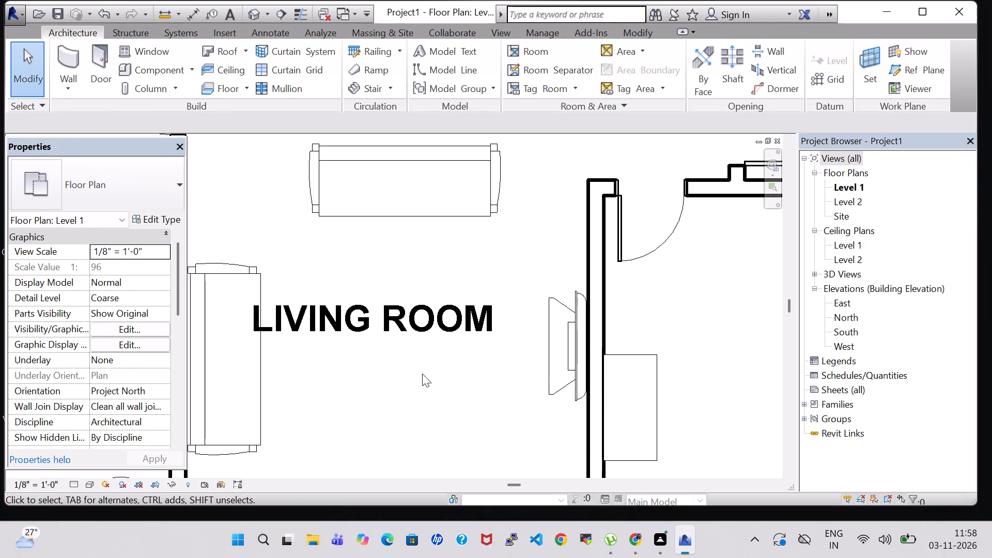
Nudge the LIVING ROOM tag three increments toward Bedroom 3 and one increment toward the exterior wall.
scroll(422, 374, down, 4)
click(430, 334)
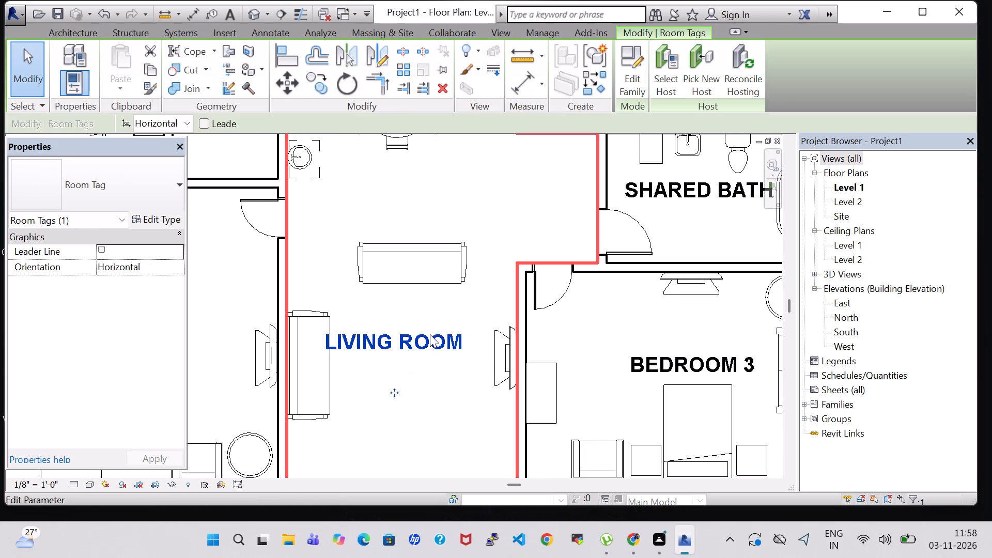
key(Right)
key(Right)
key(Right)
key(Down)
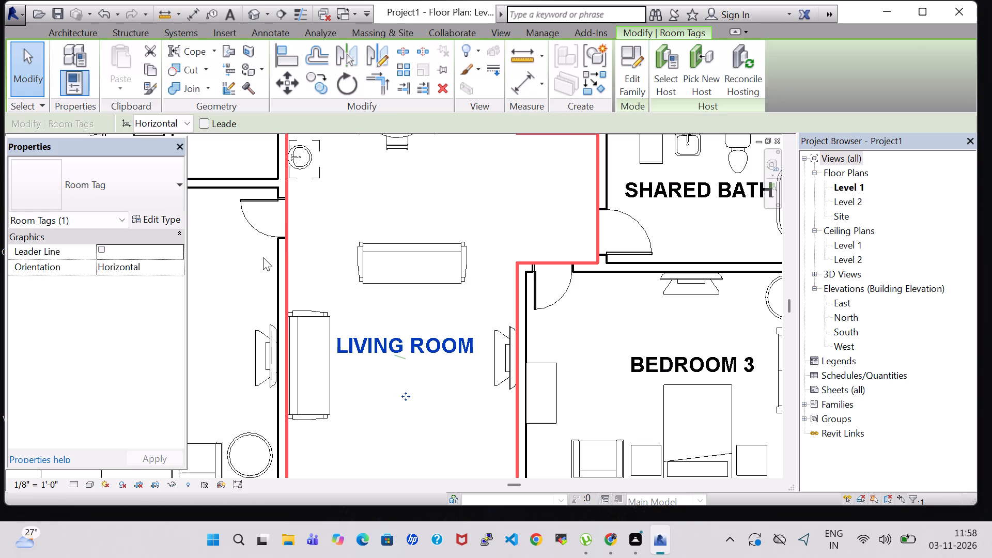
click(452, 203)
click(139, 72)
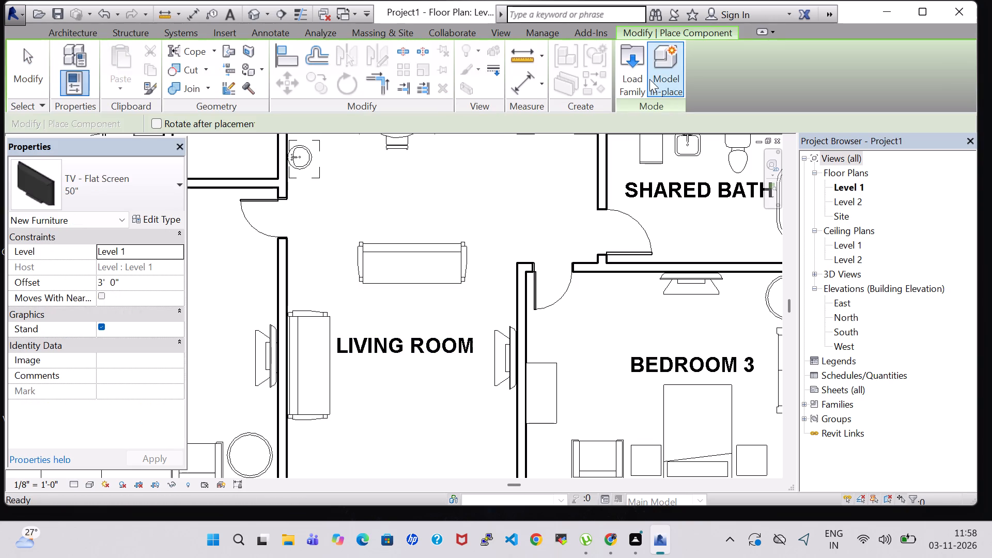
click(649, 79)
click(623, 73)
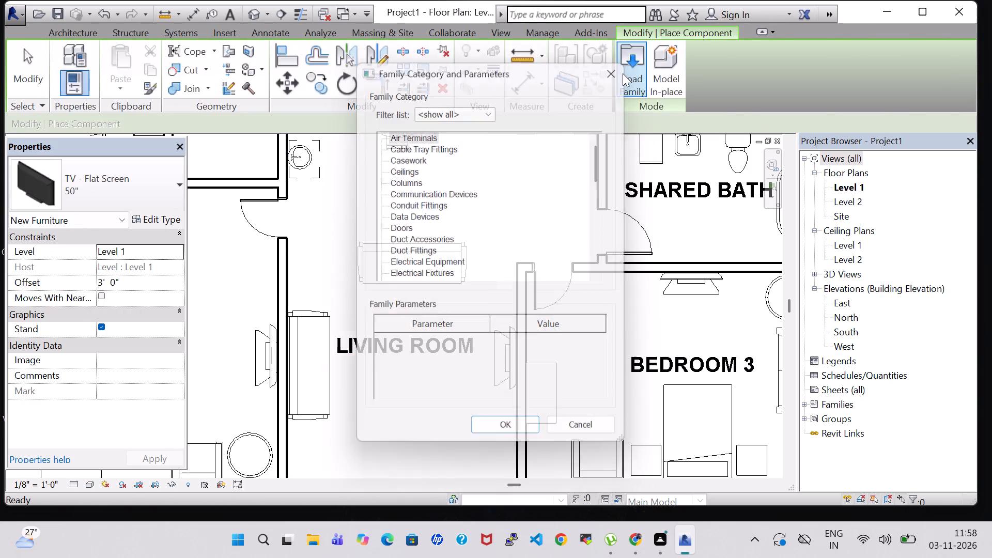
Load the Table-Dining Oval family from the Furniture > Tables folder of the US Imperial library.
click(159, 67)
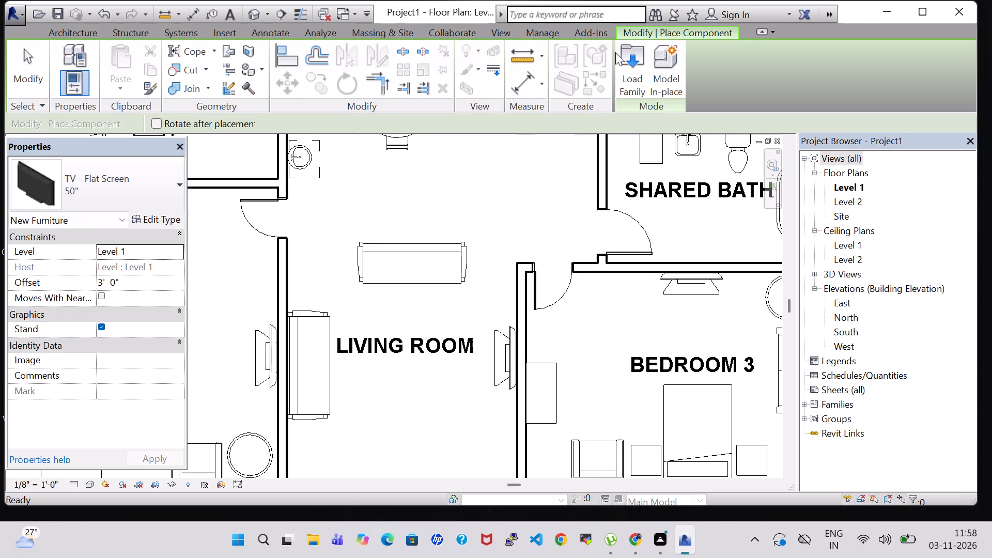
click(635, 64)
scroll(393, 253, down, 2)
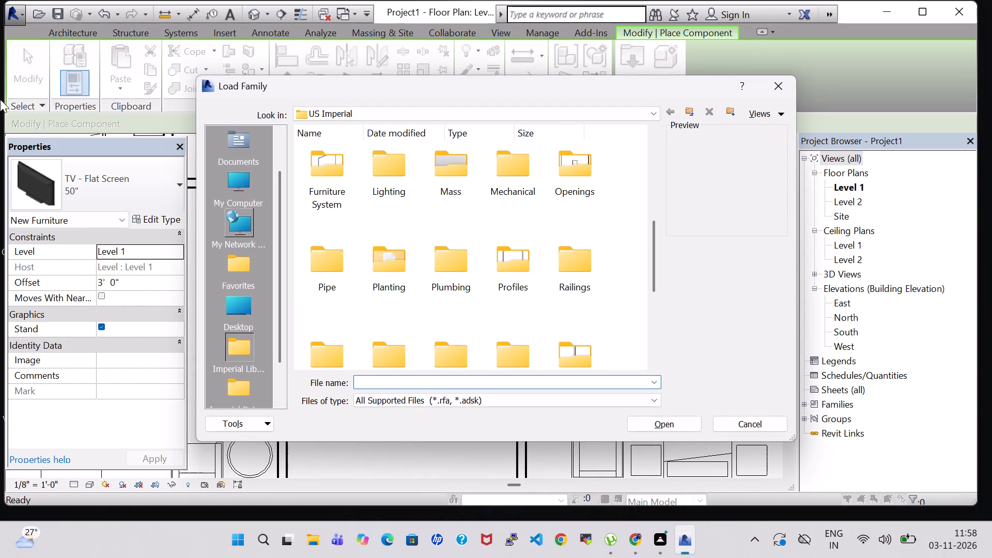
scroll(446, 283, down, 1)
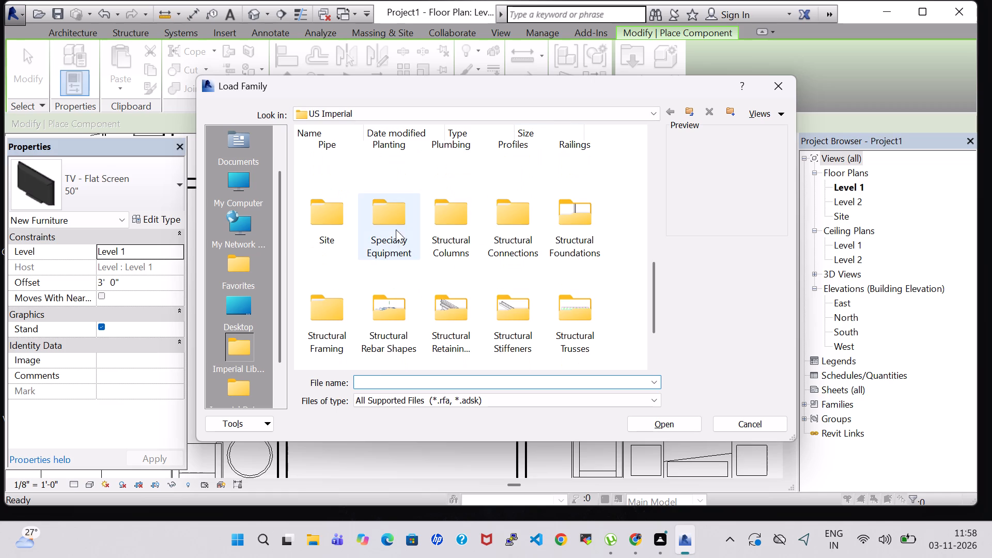
scroll(427, 227, up, 2)
click(585, 224)
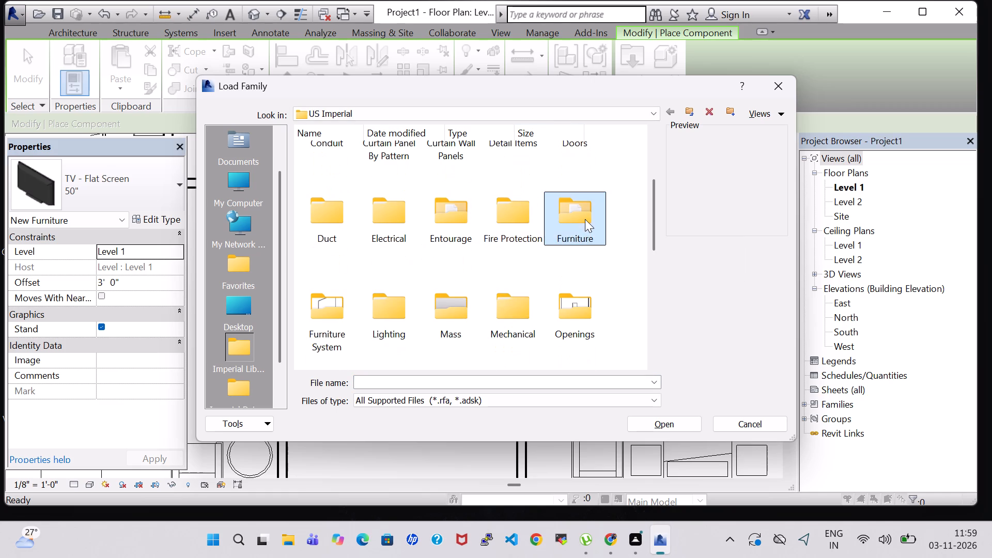
double_click(585, 219)
double_click(514, 175)
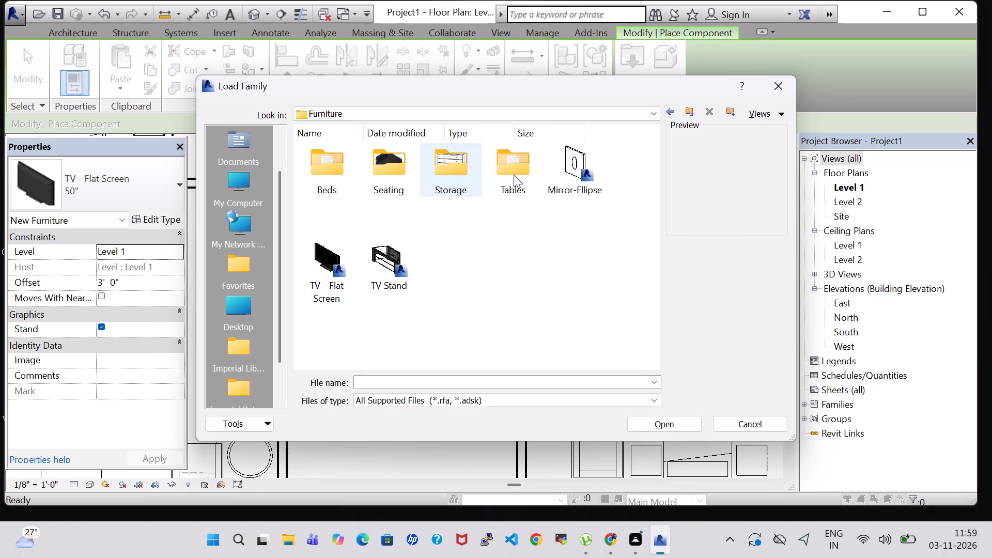
click(467, 174)
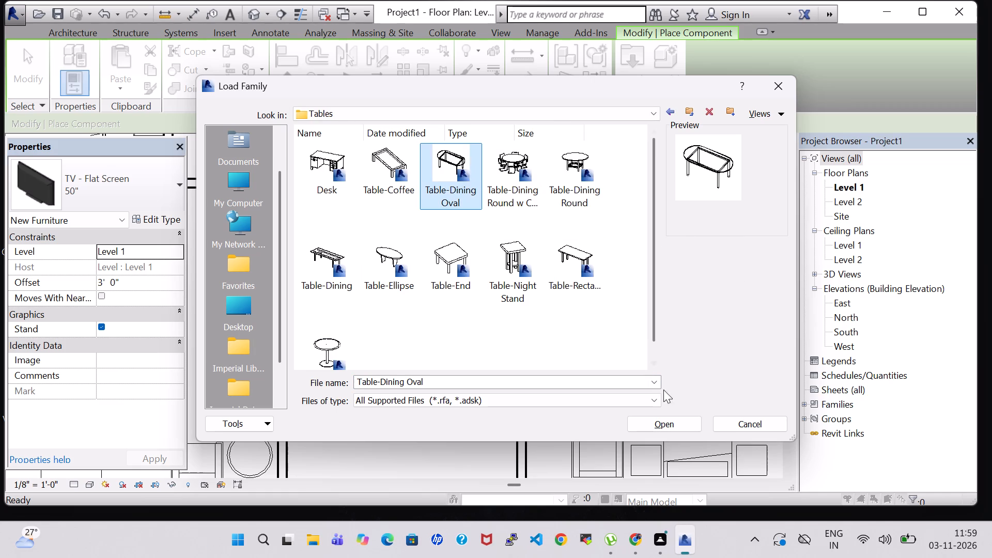
click(676, 426)
Place a 36" x 72" oval dining table parallel to the wall-side living room sofa, its near edge about 4' 2" from the master bedroom wall.
key(space)
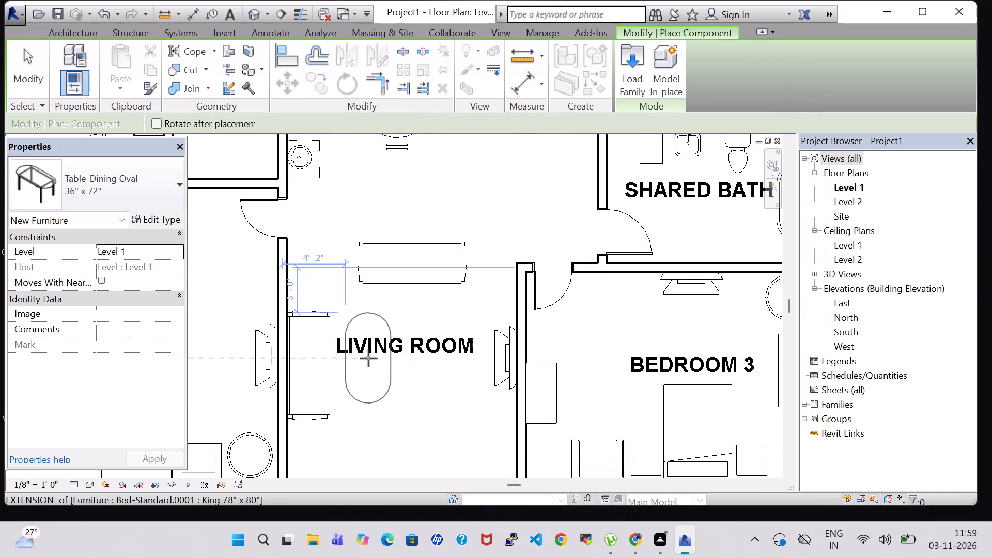
click(368, 358)
key(Escape)
key(Escape)
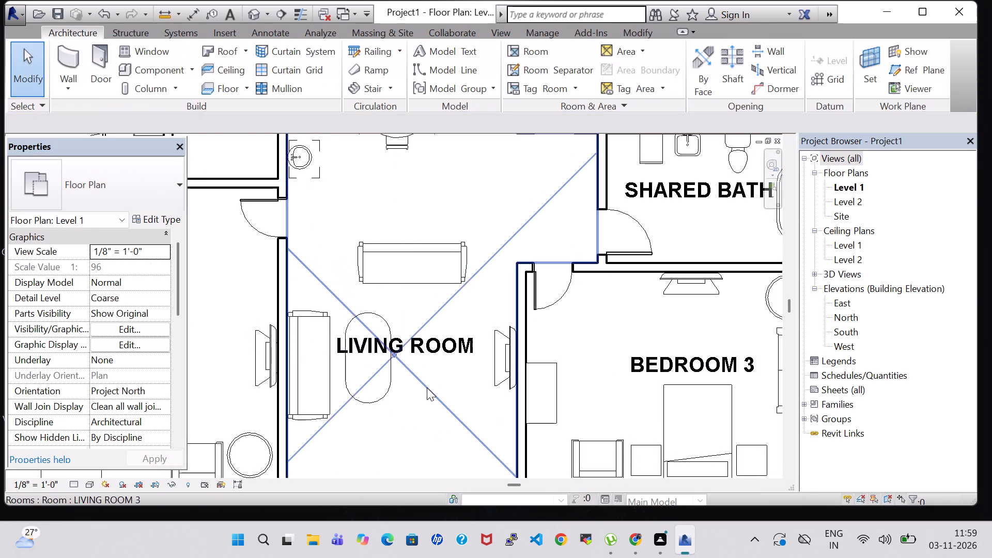
Load the Table-Round family from the Furniture > Tables folder of the US Imperial library.
scroll(427, 388, down, 5)
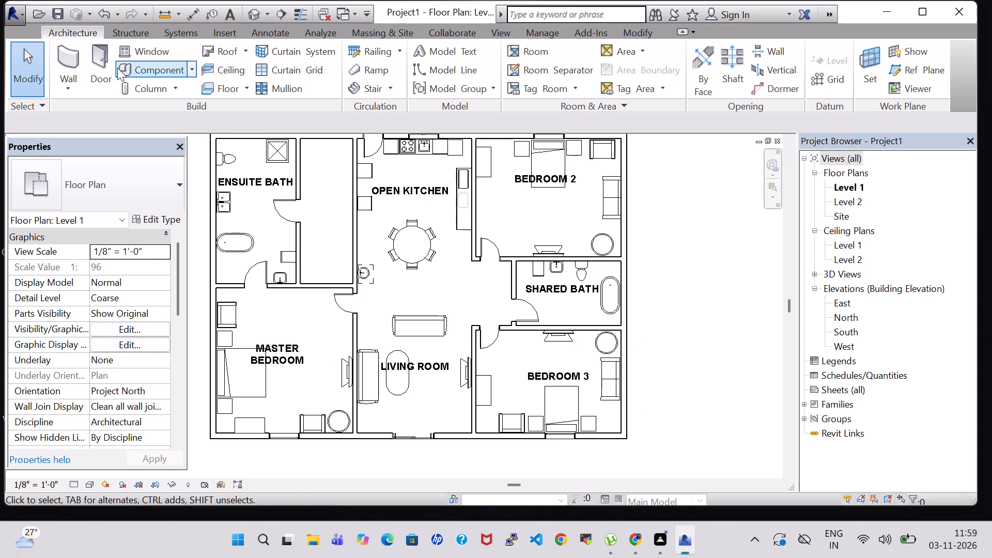
click(131, 68)
double_click(622, 78)
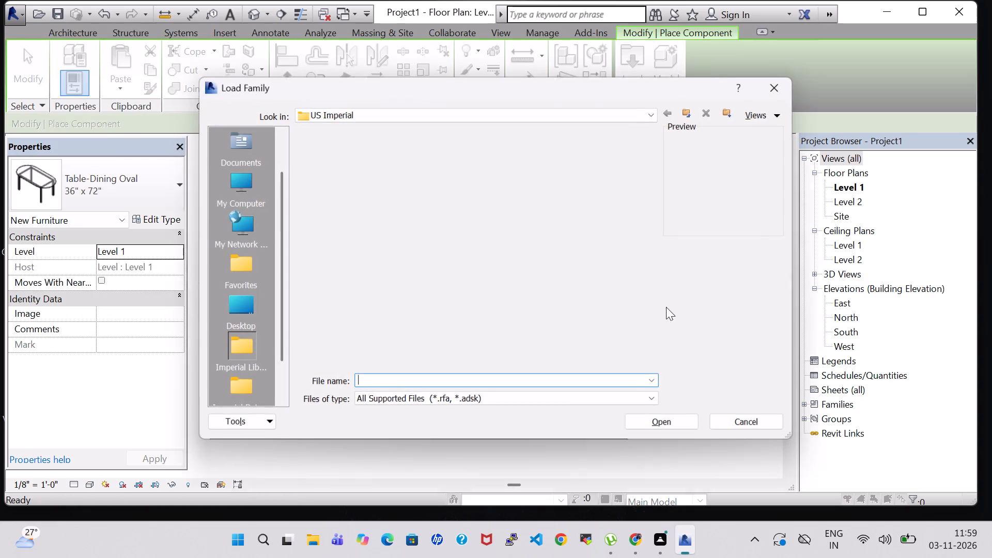
scroll(713, 408, down, 1)
scroll(588, 321, down, 1)
double_click(567, 216)
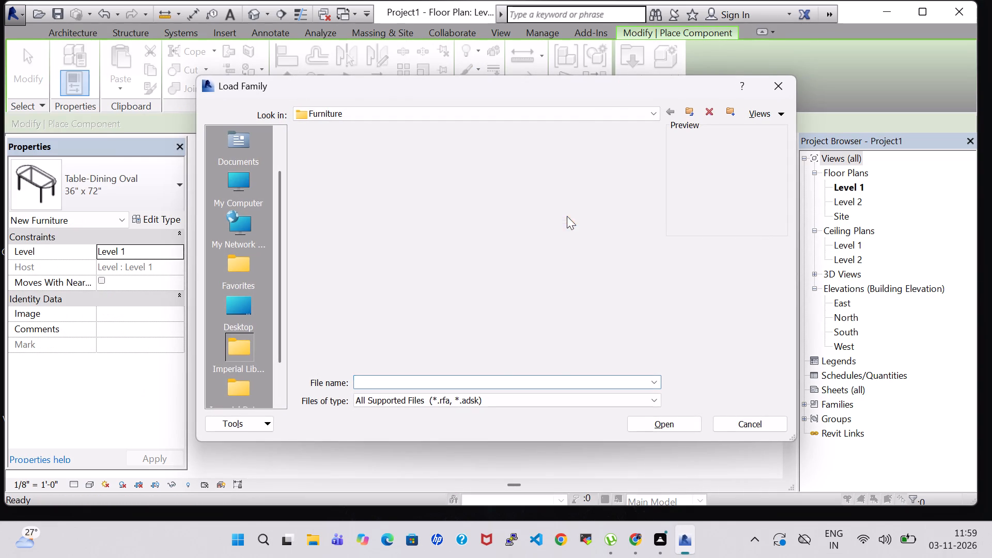
double_click(491, 159)
scroll(422, 289, down, 1)
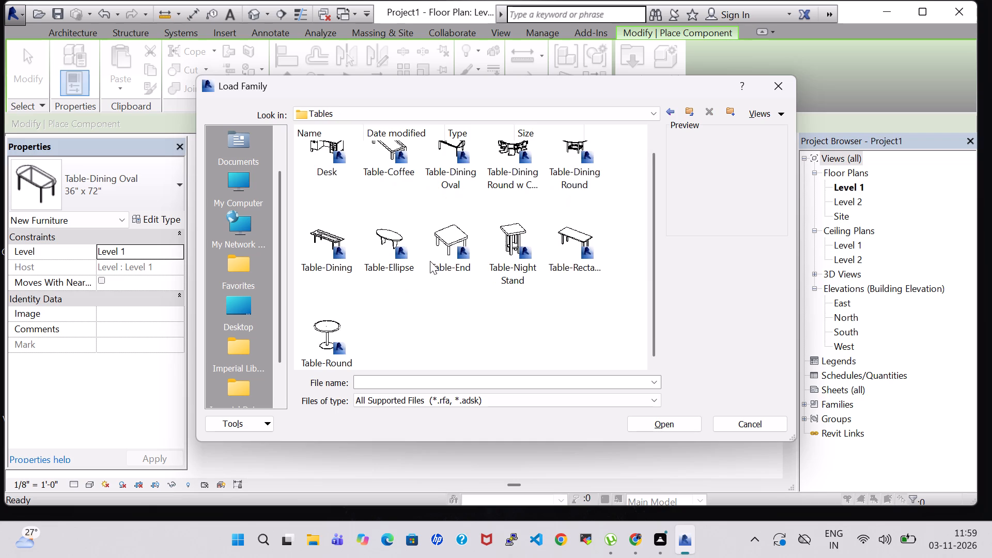
click(334, 329)
click(649, 427)
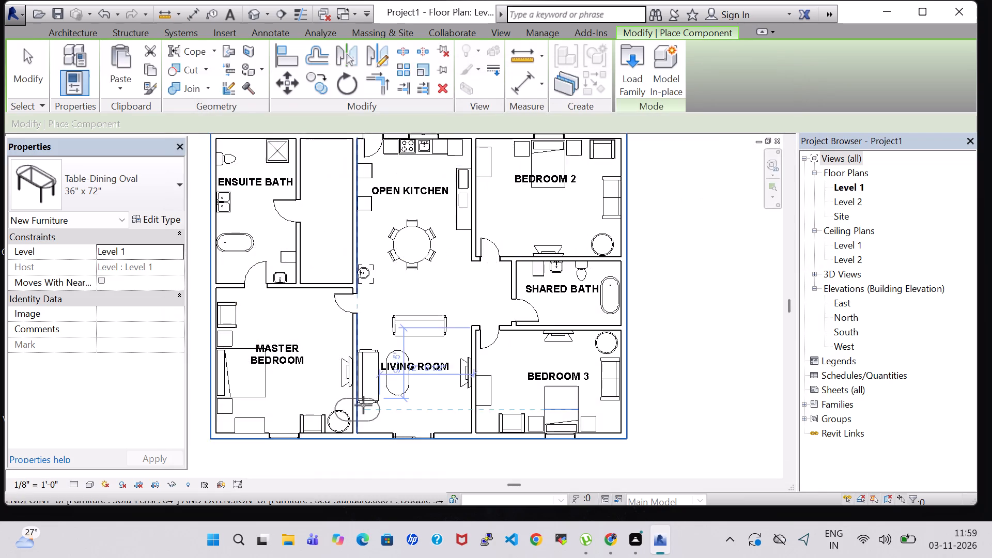
scroll(363, 405, up, 5)
key(Escape)
key(Escape)
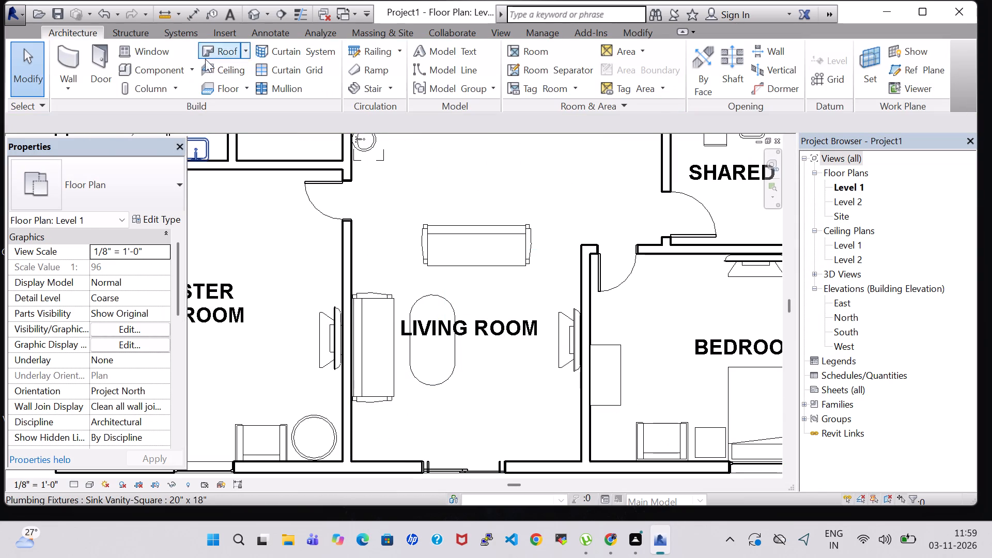
Place a 36" diameter Table-Round at each end of the living room's wall-side sofa, centred about 13' 9" from the Bedroom 3 wall.
click(170, 64)
click(135, 180)
text(tab)
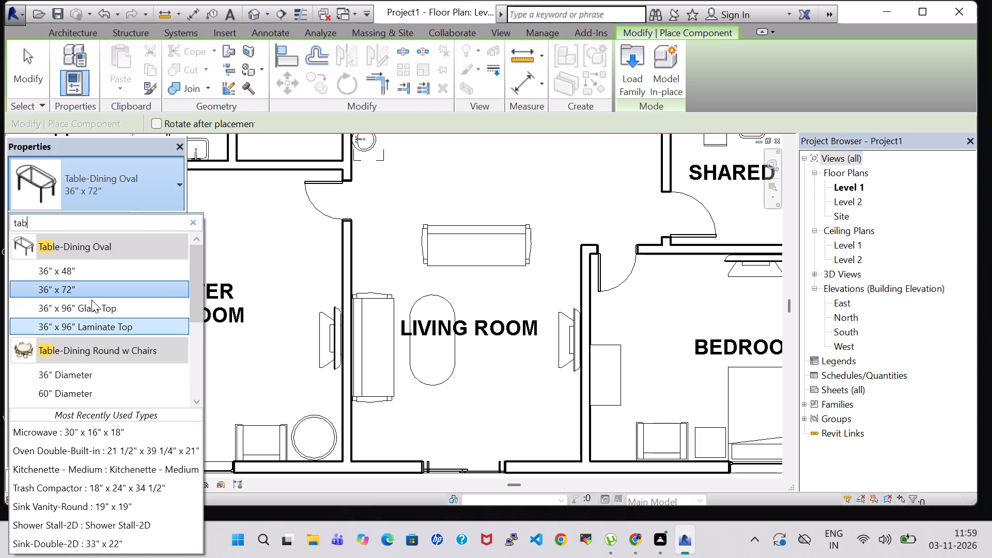
scroll(92, 292, down, 3)
scroll(79, 367, down, 1)
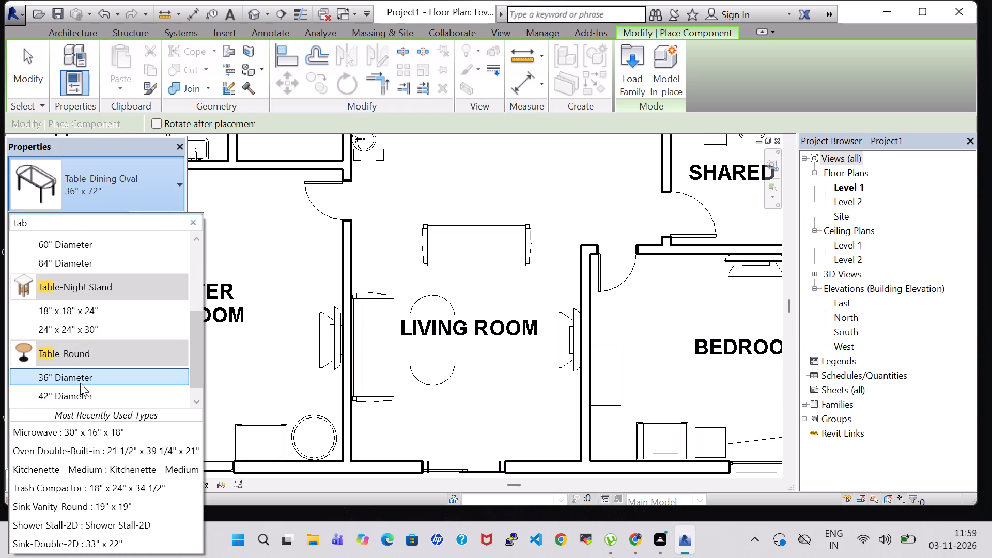
click(80, 383)
scroll(381, 411, up, 3)
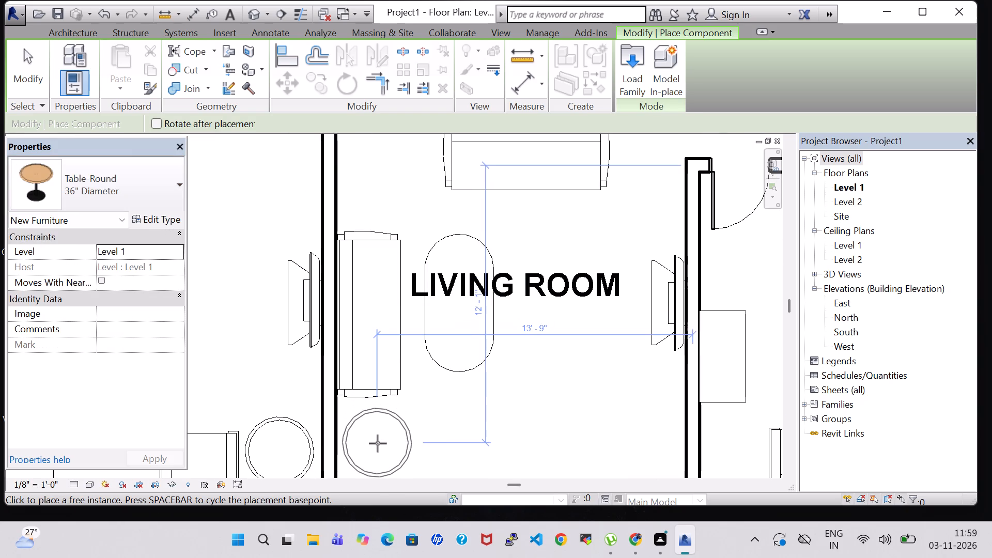
click(378, 443)
scroll(445, 334, down, 4)
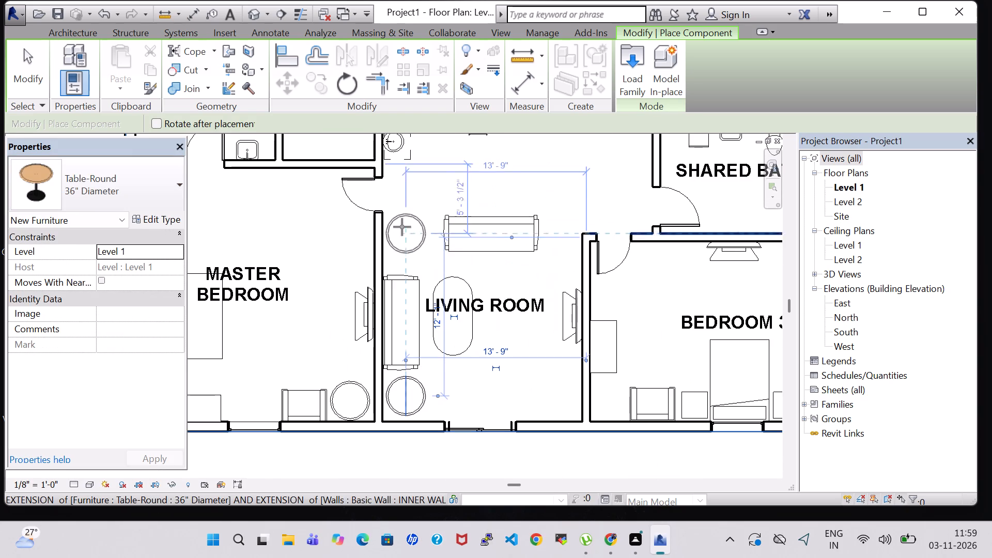
click(404, 246)
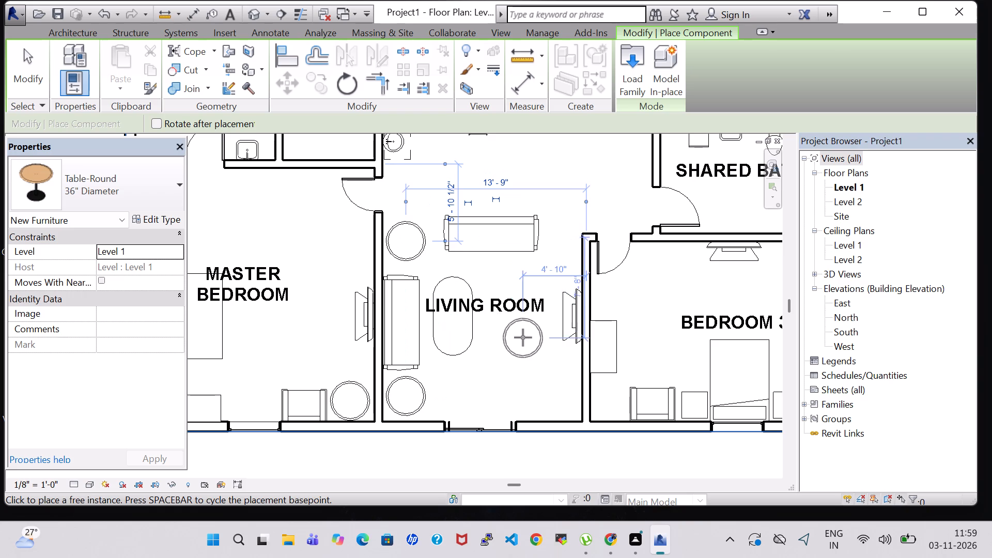
key(Escape)
key(Escape)
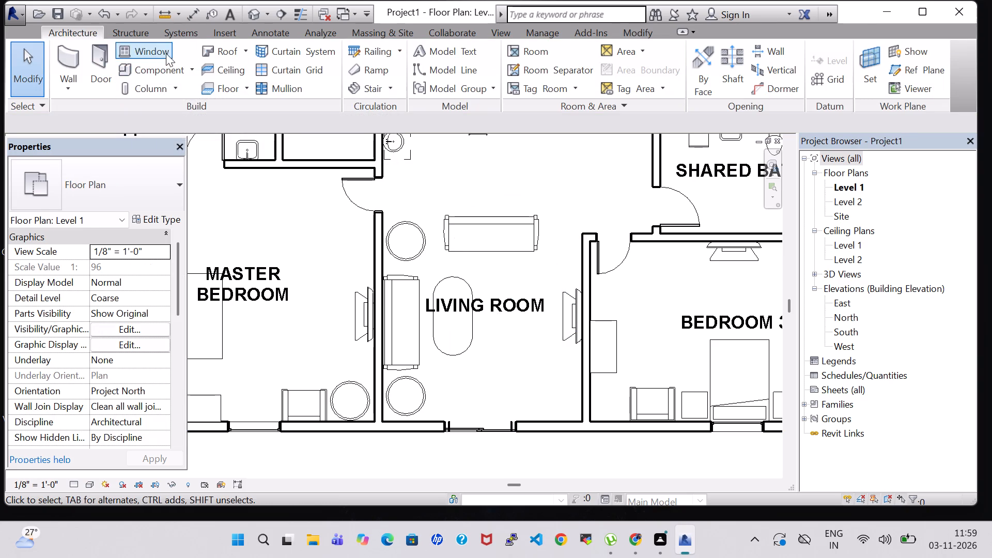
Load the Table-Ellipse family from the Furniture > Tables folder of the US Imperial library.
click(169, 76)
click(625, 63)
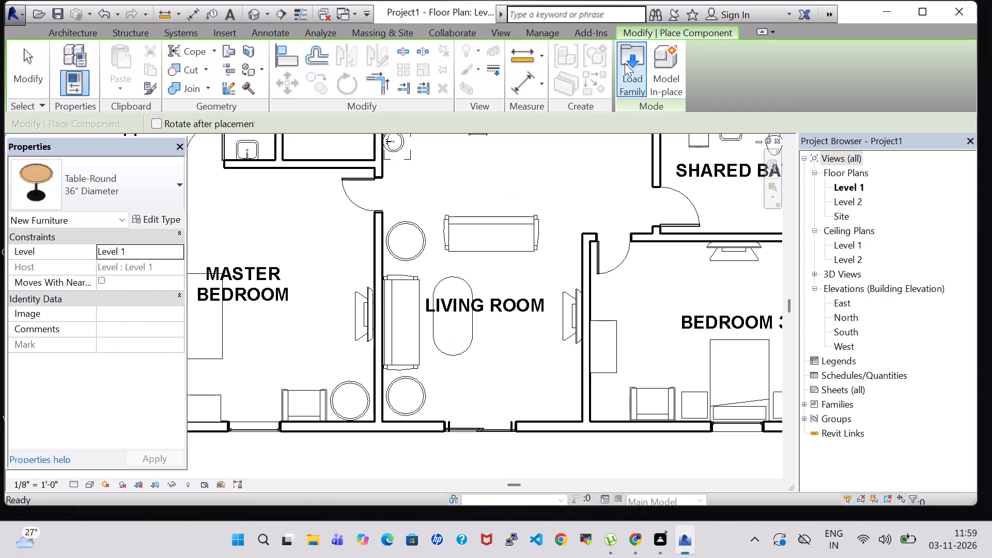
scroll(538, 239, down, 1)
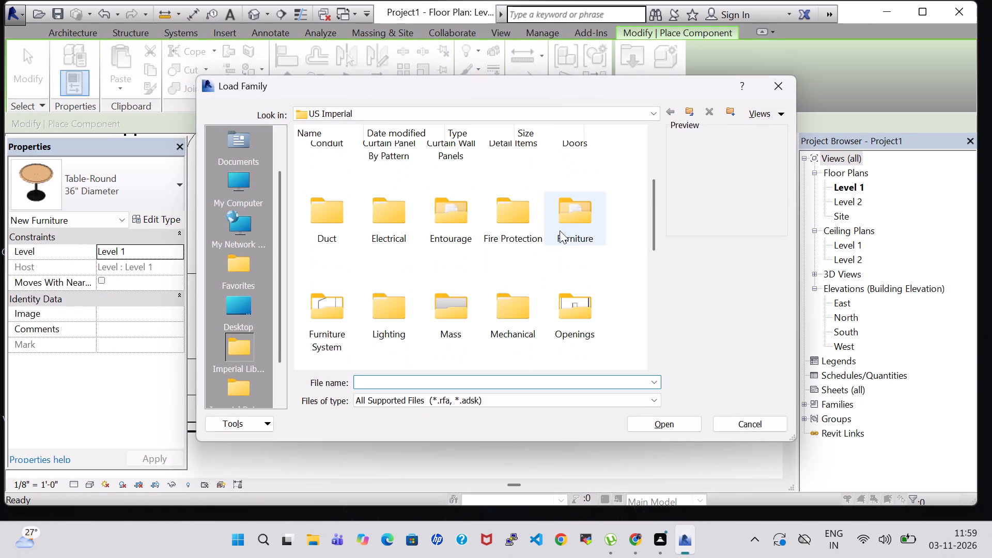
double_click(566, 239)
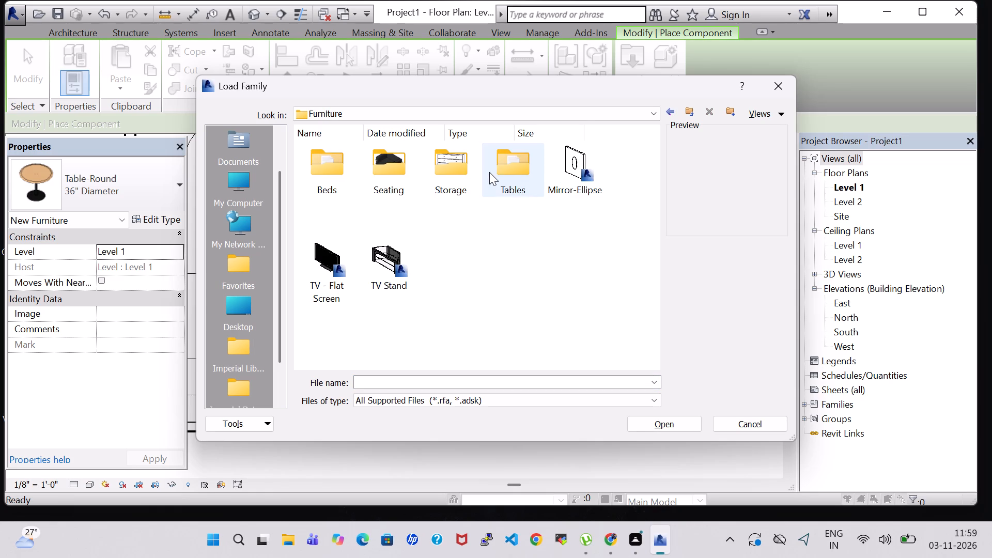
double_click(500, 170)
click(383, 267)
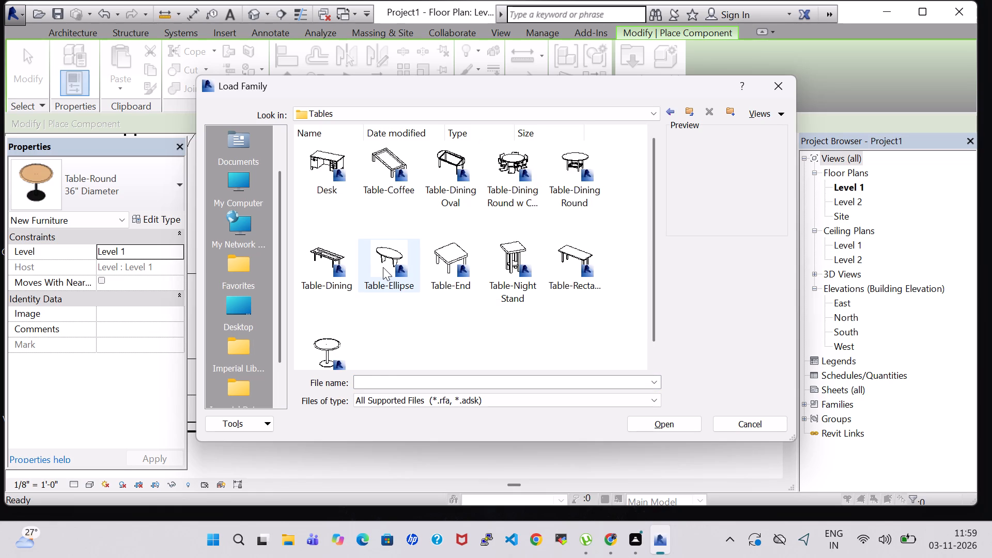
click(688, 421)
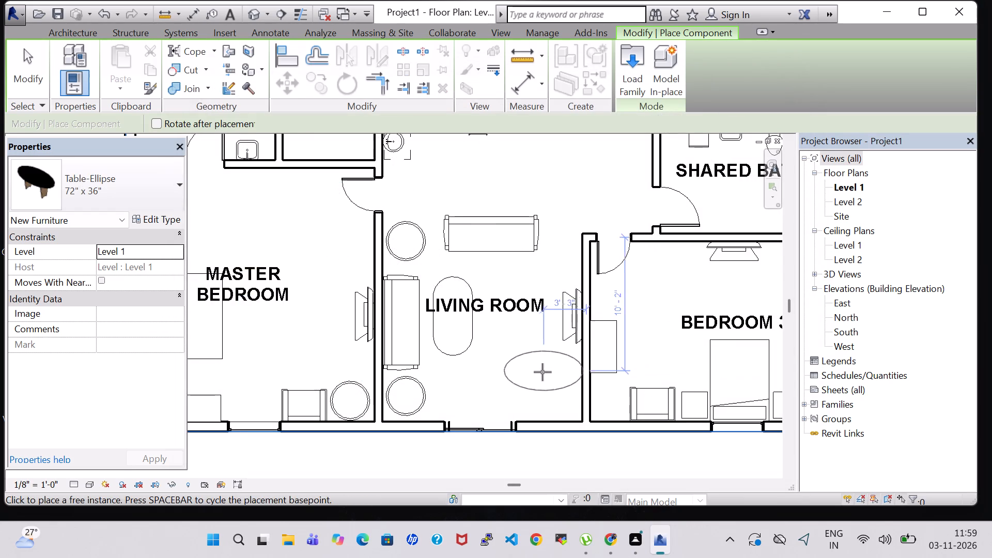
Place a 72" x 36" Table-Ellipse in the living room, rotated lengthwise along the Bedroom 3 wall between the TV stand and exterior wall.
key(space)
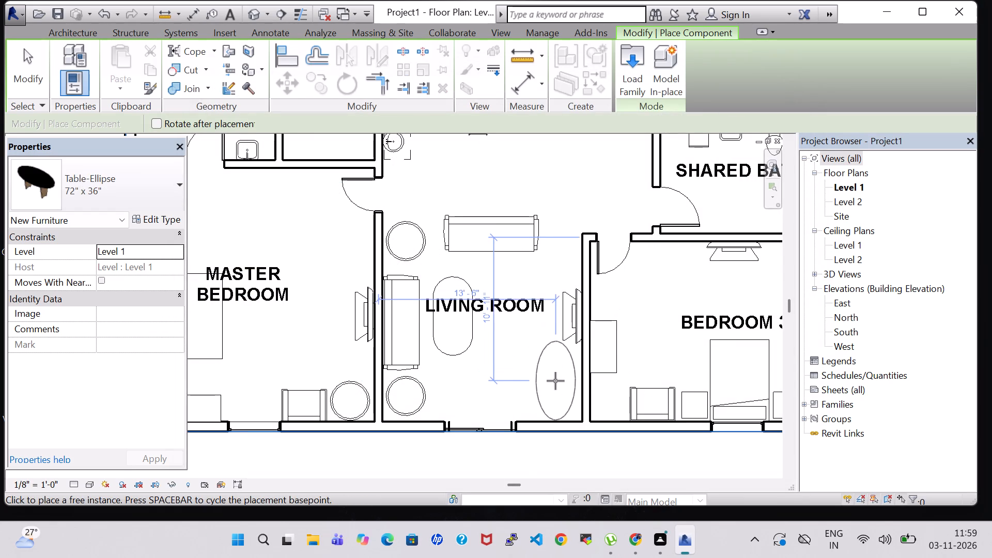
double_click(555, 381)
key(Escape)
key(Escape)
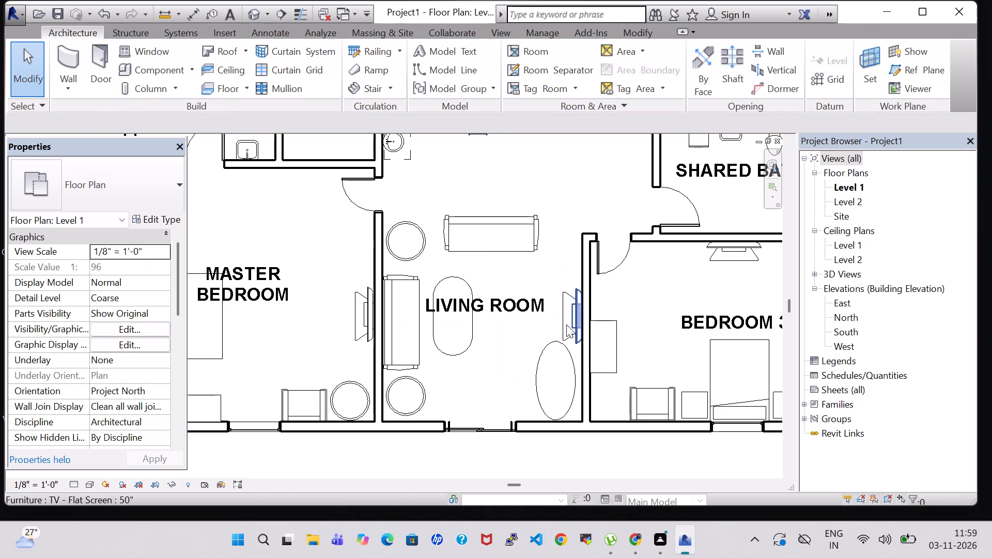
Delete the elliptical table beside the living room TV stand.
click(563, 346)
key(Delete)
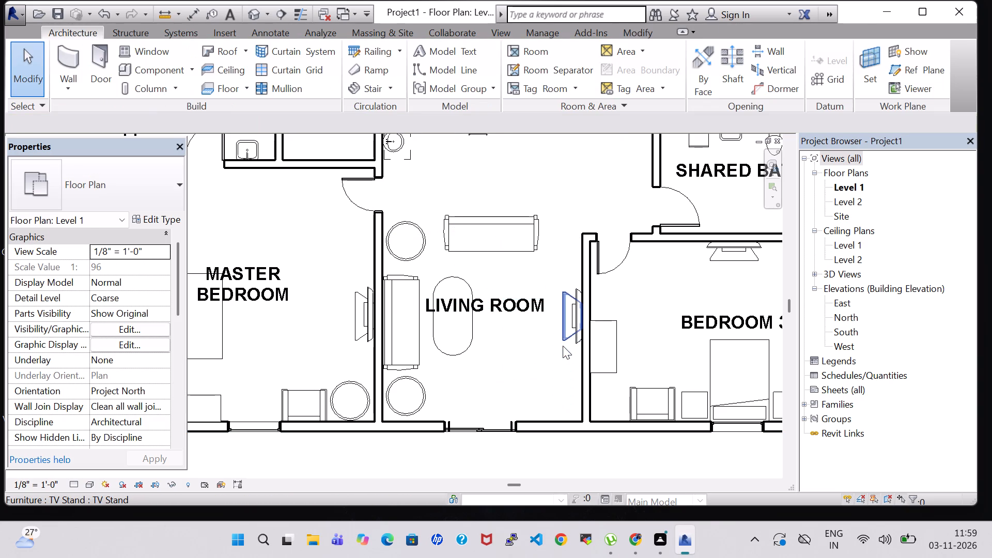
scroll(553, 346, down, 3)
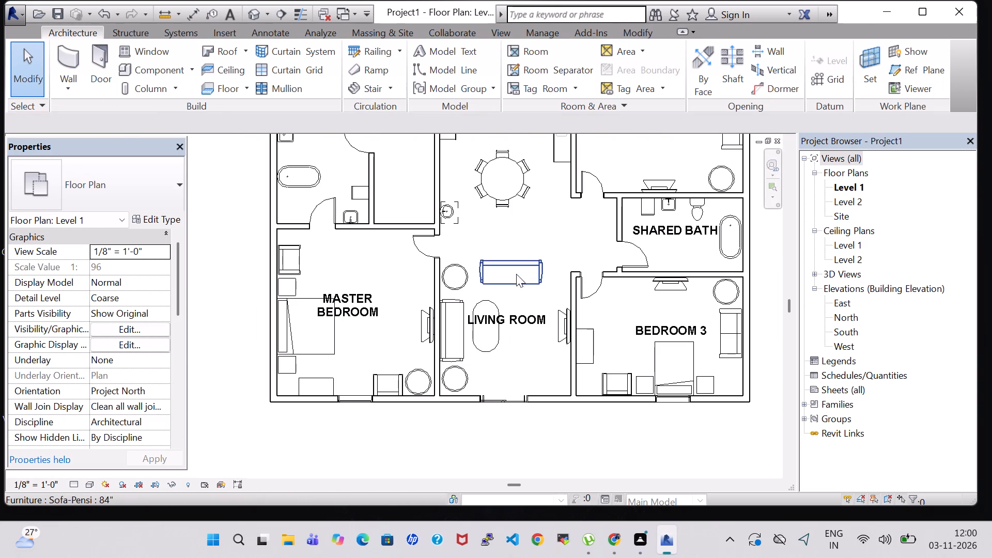
Nudge the living room's free-standing sofa toward the Master Bedroom and the exterior wall, about 7' 11" from the Bedroom 3 wall.
middle_drag(585, 235, 544, 238)
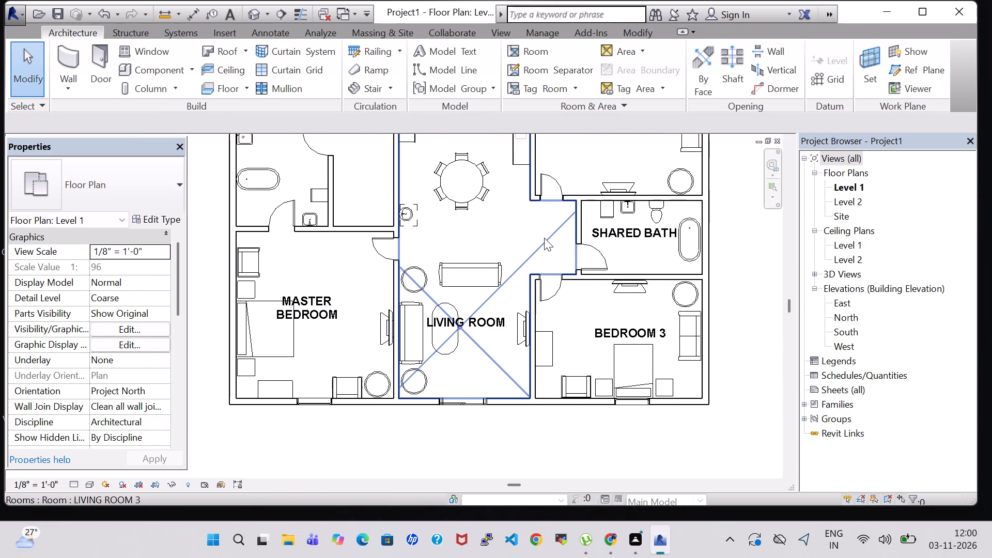
click(470, 265)
key(Down)
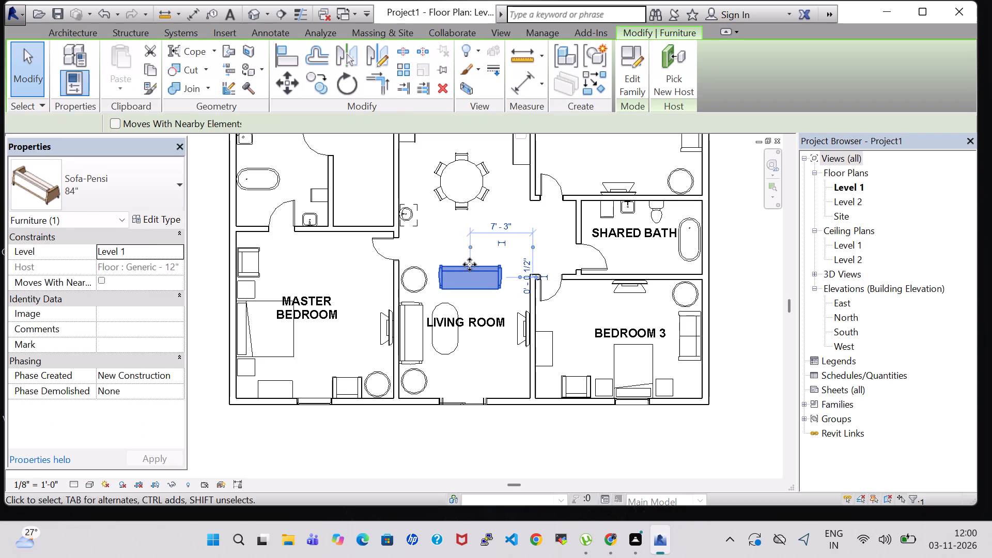
key(Left)
key(Left)
key(Down)
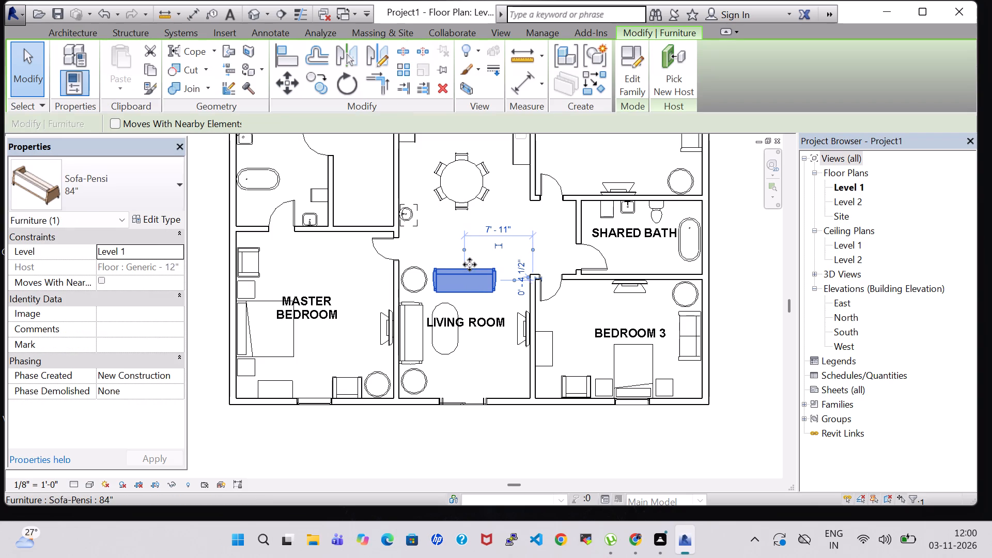
click(584, 450)
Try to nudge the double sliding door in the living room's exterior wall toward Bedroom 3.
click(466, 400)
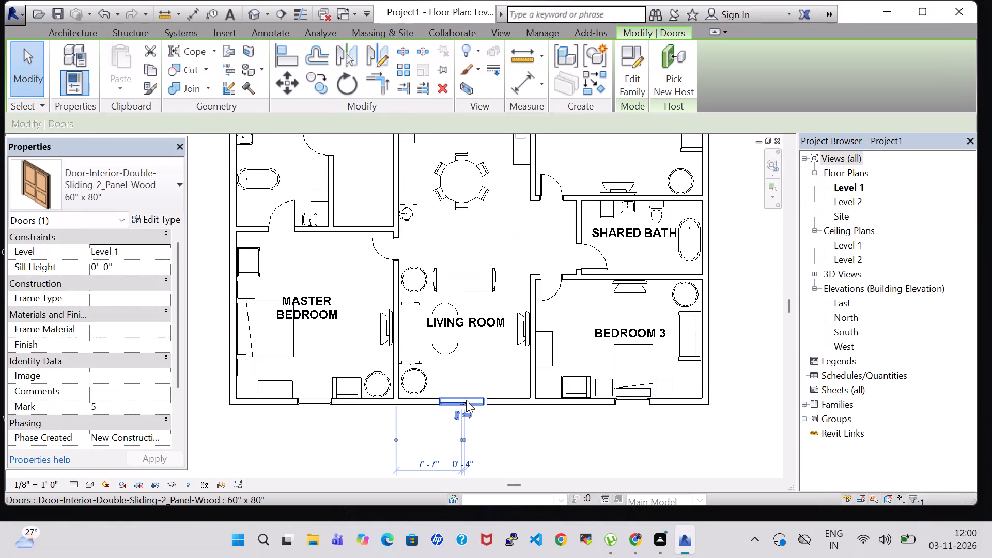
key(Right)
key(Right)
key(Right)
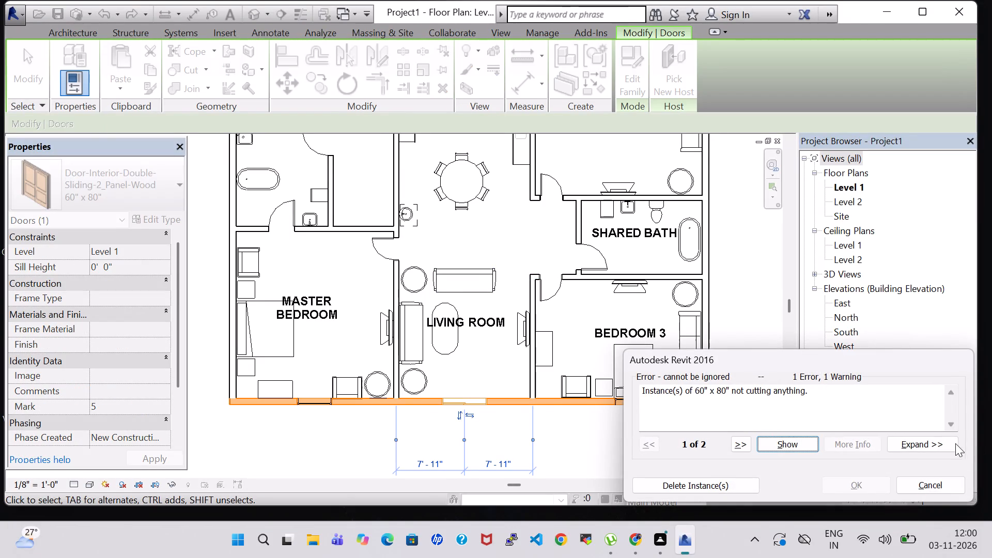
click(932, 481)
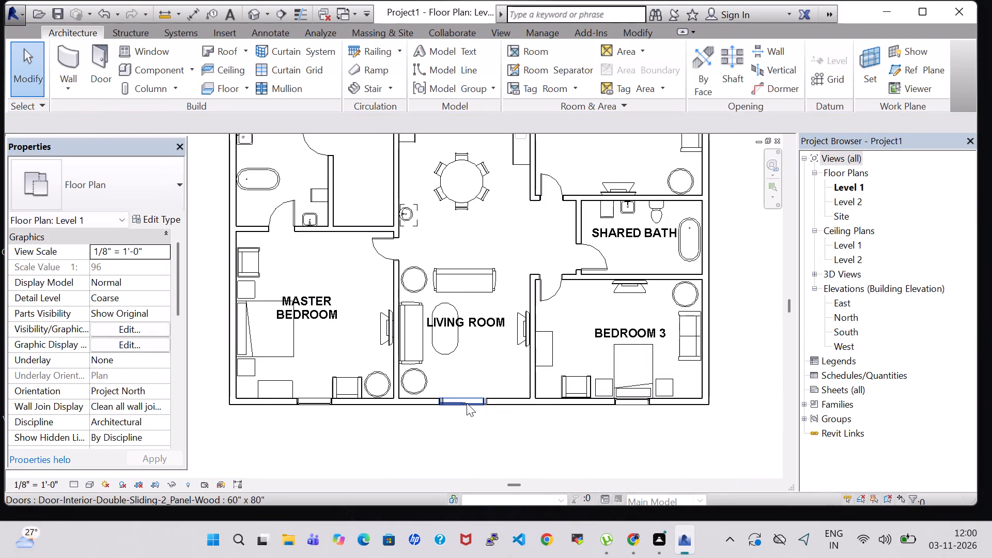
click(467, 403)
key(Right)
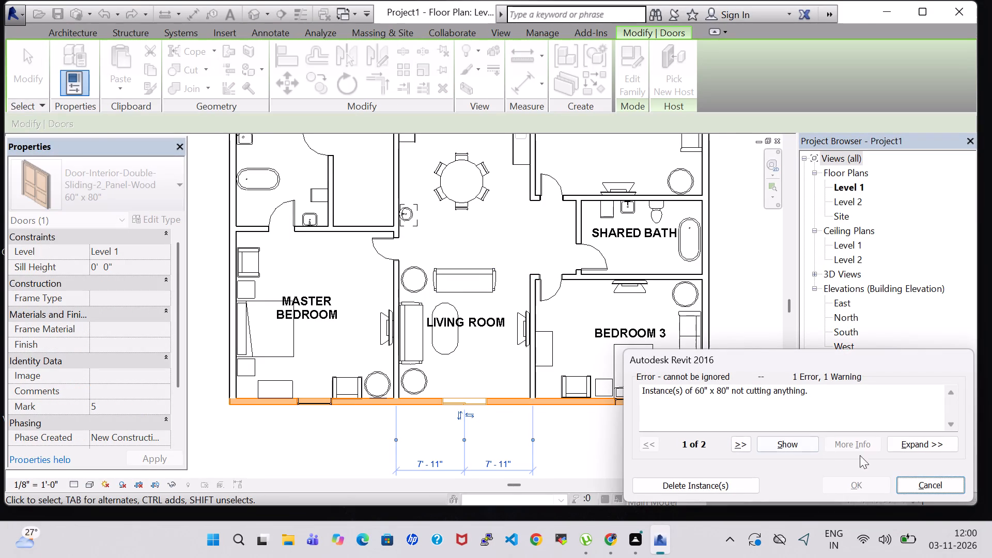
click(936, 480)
Undo the last two nudges of the living room's free-standing sofa.
scroll(458, 436, up, 2)
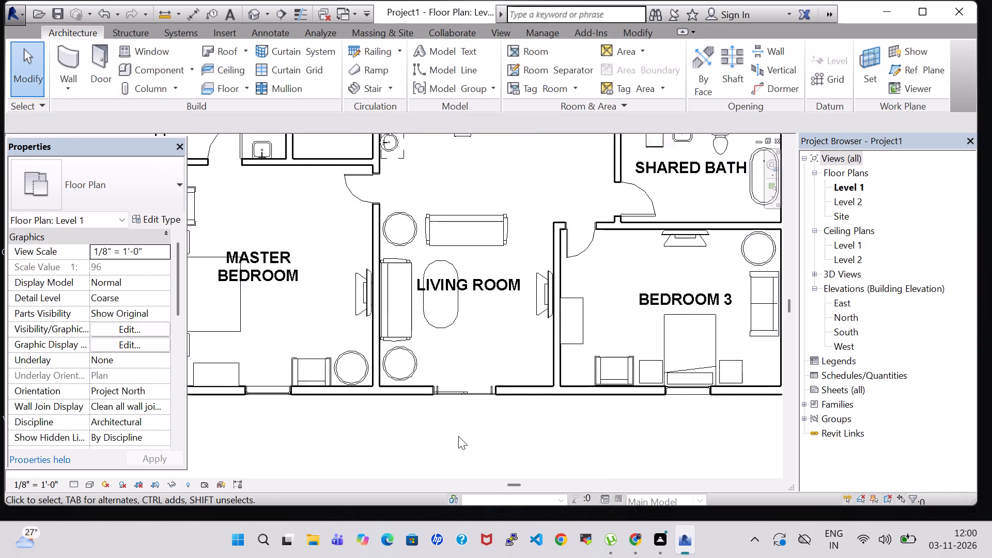
scroll(458, 436, up, 7)
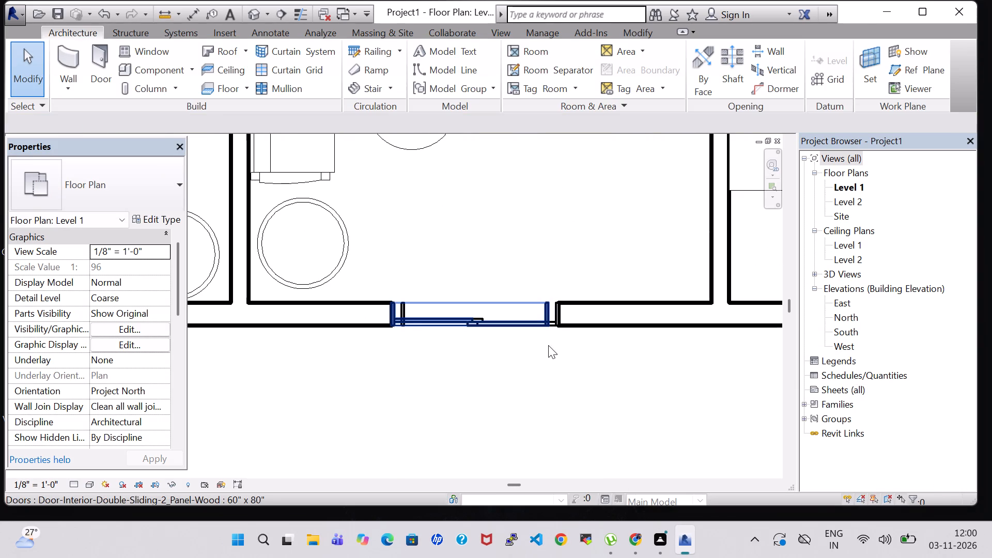
key(ctrl+z)
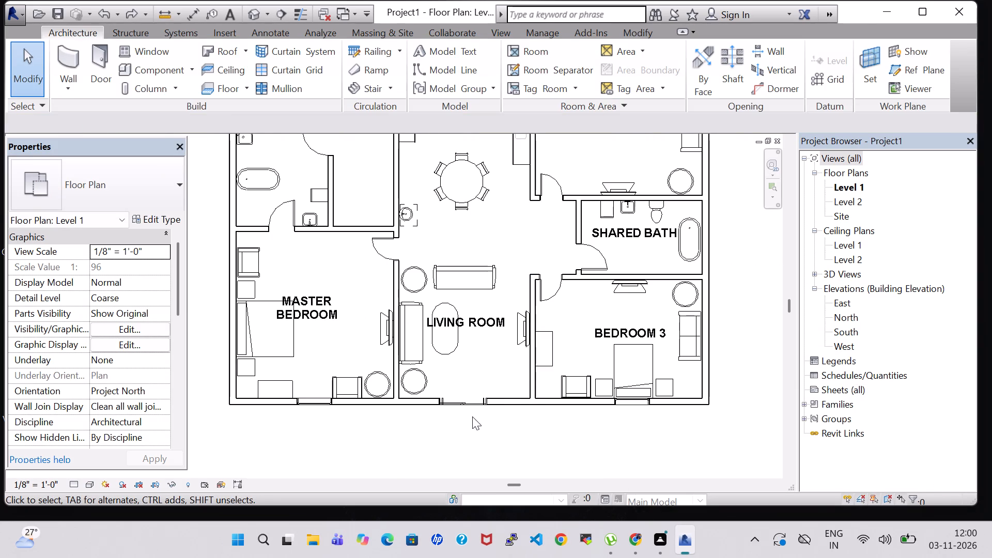
key(ctrl+z)
Delete the duplicate 60" x 80" double sliding door overlapping the other one in the living room's exterior wall.
click(470, 405)
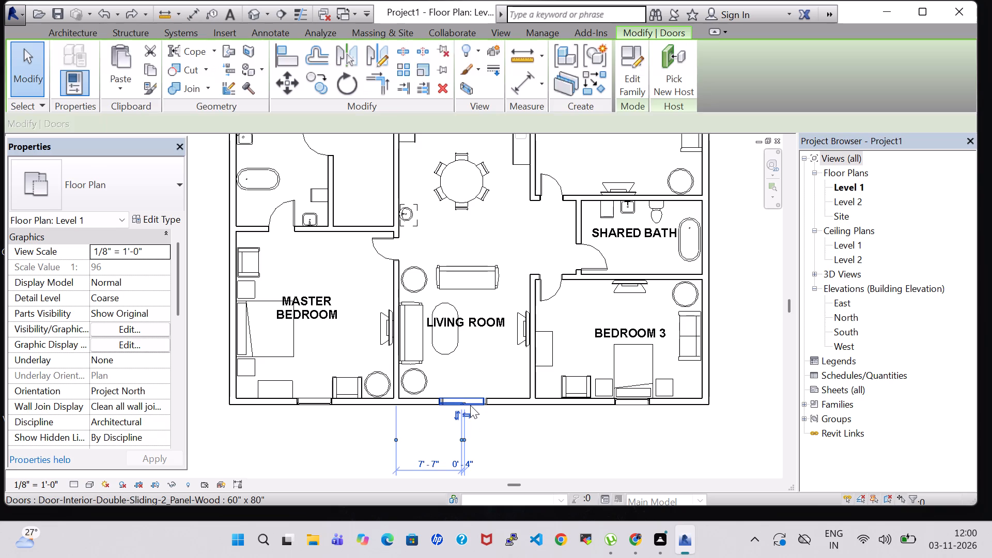
key(Delete)
Nudge the remaining living room sliding door toward Bedroom 3, centred 8' 7" from the Master Bedroom wall and 7' 3" from the Bedroom 3 wall.
double_click(494, 420)
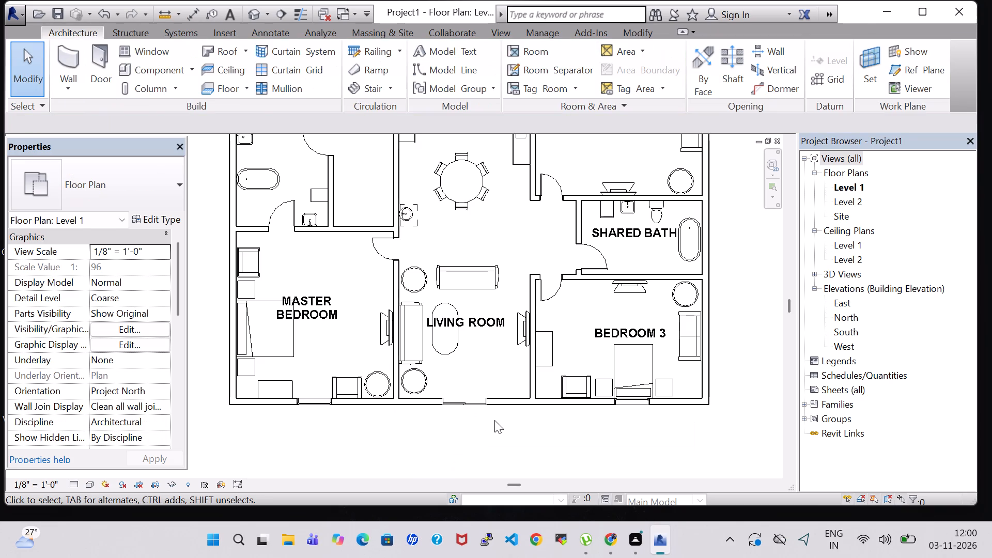
key(Right)
click(467, 408)
key(Right)
key(Right)
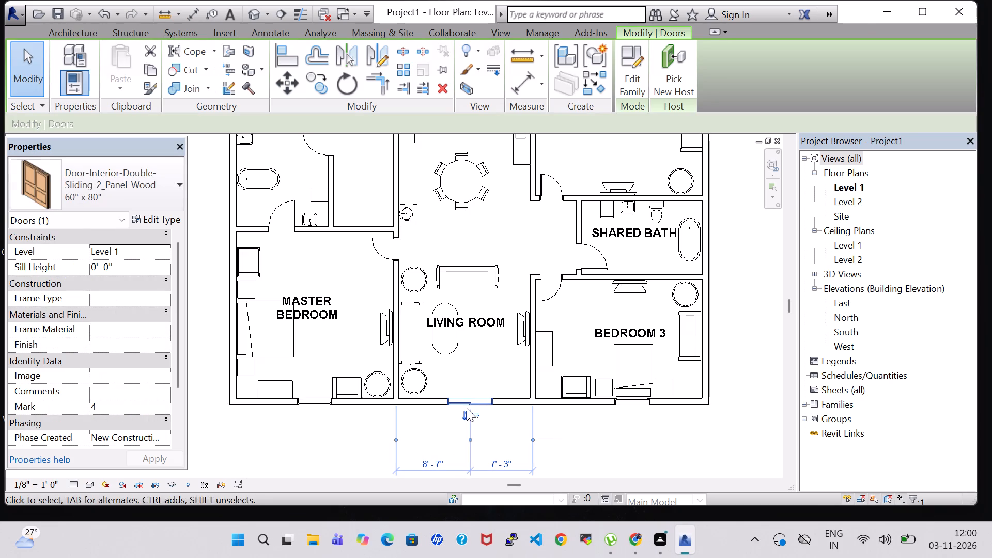
click(652, 439)
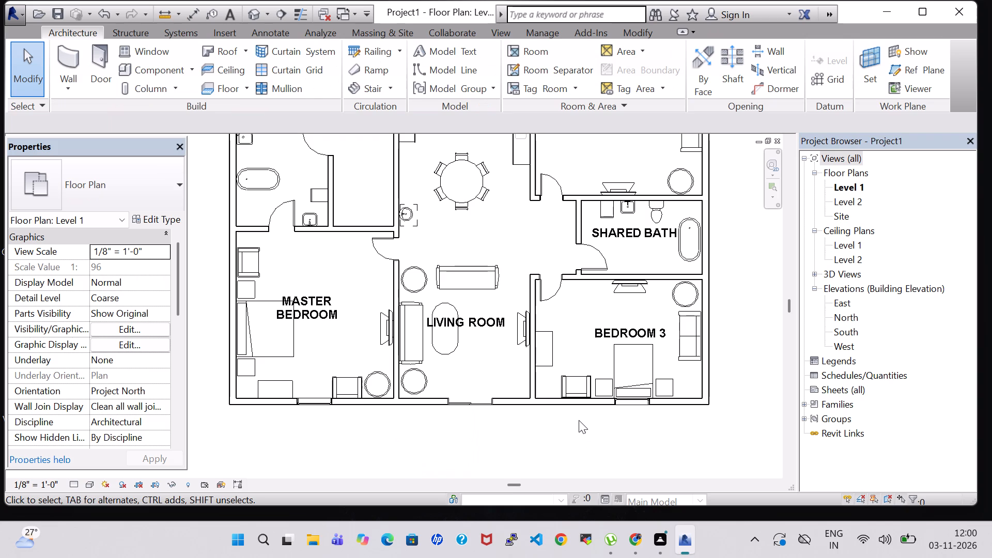
Examine the furnished interior of the house from above in the 3D view.
click(253, 14)
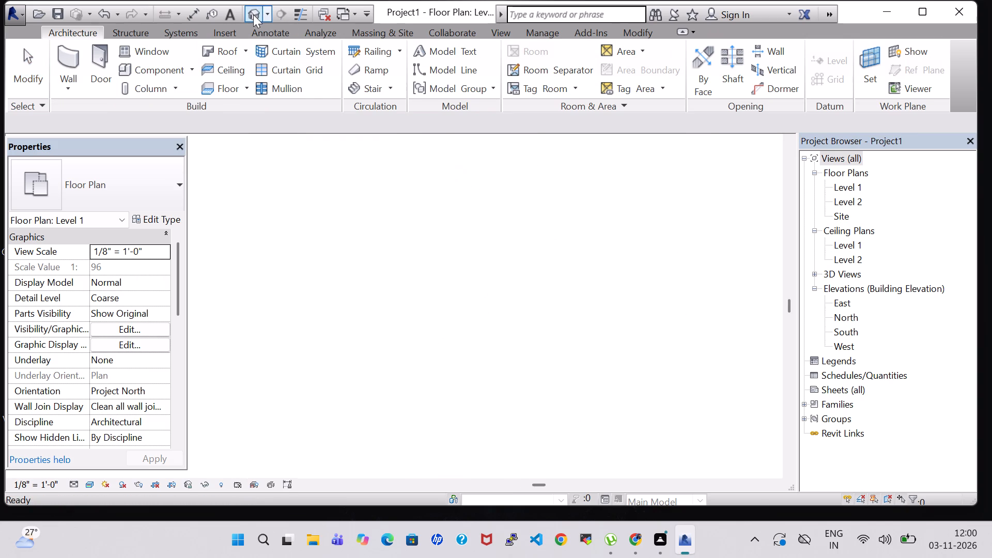
scroll(483, 239, down, 8)
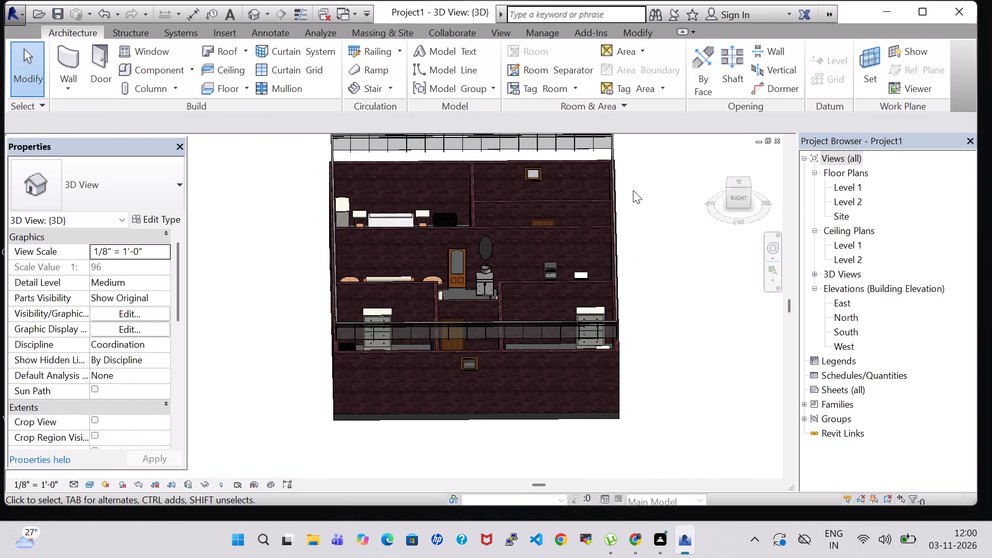
shift+middle_drag(636, 187, 632, 274)
shift+middle_drag(632, 276, 638, 315)
shift+middle_click(638, 320)
shift+middle_click(663, 224)
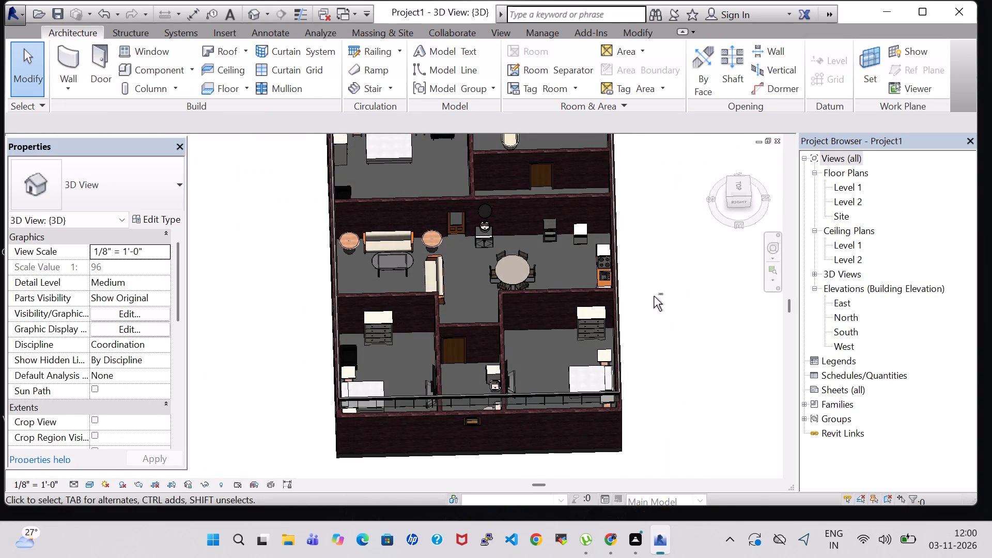
shift+middle_click(648, 303)
shift+middle_click(663, 200)
shift+middle_drag(663, 200, 649, 263)
middle_drag(570, 248, 617, 261)
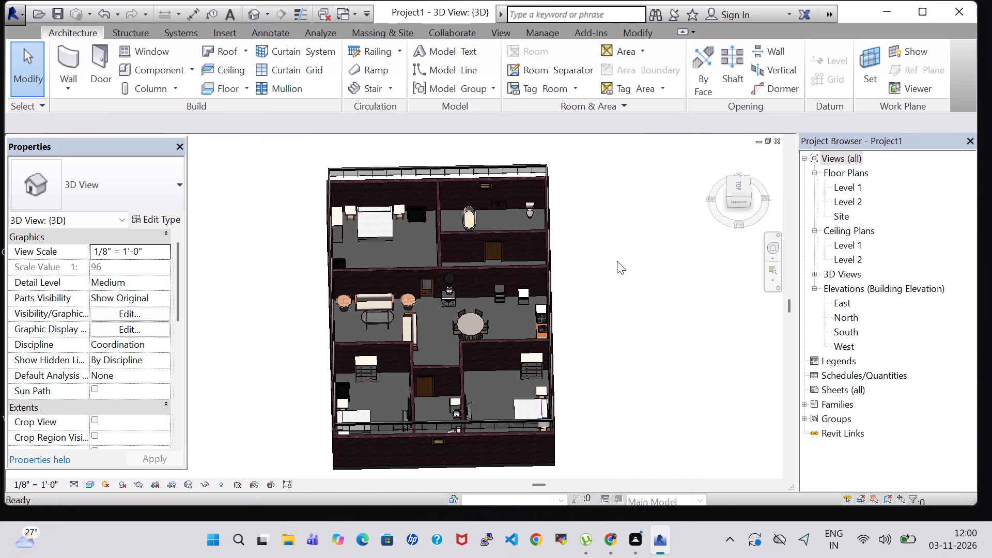
shift+middle_drag(615, 242, 608, 359)
shift+middle_click(636, 242)
shift+middle_drag(636, 242, 636, 275)
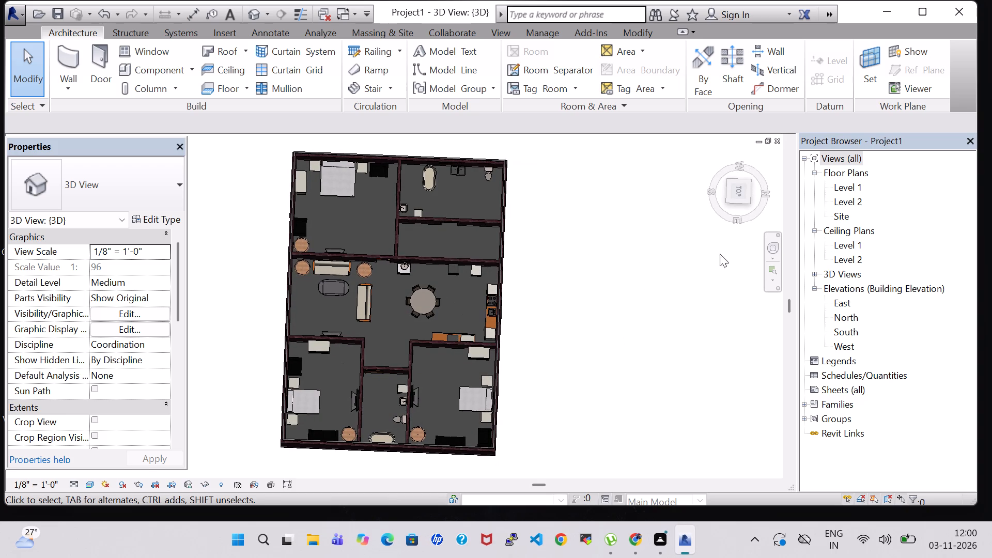
Return to the Level 1 floor plan and review the furnished layout of the whole house.
double_click(840, 187)
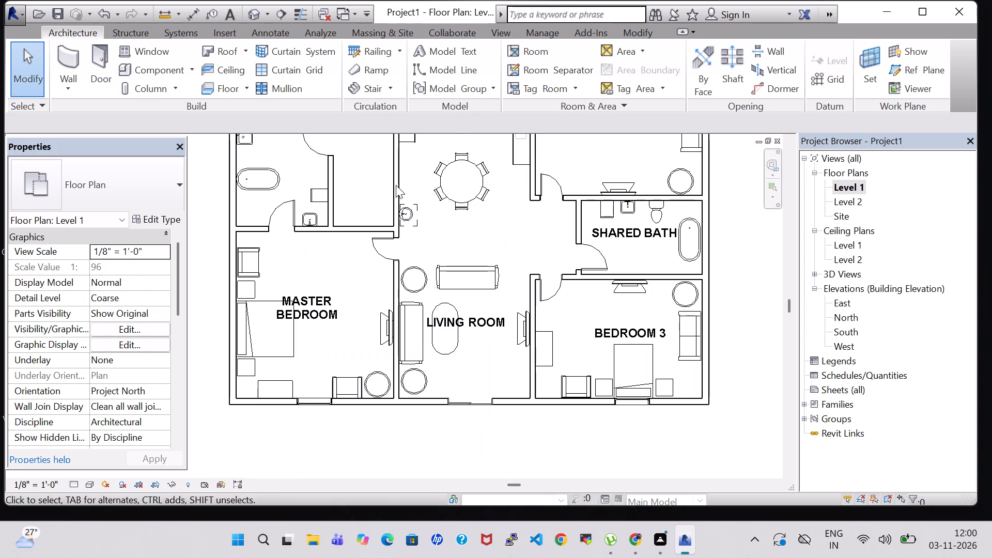
scroll(479, 189, down, 4)
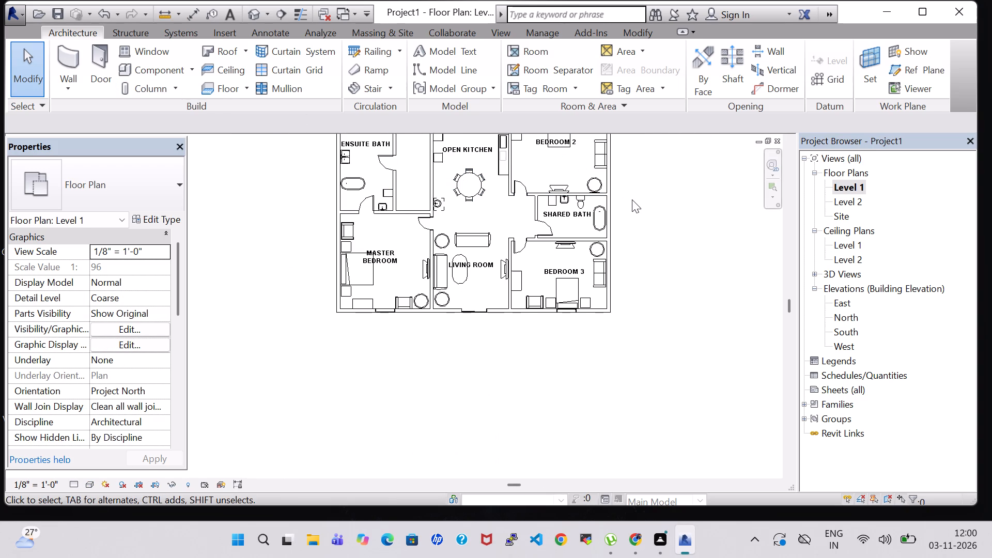
middle_click(624, 269)
middle_drag(643, 227, 637, 306)
middle_click(637, 306)
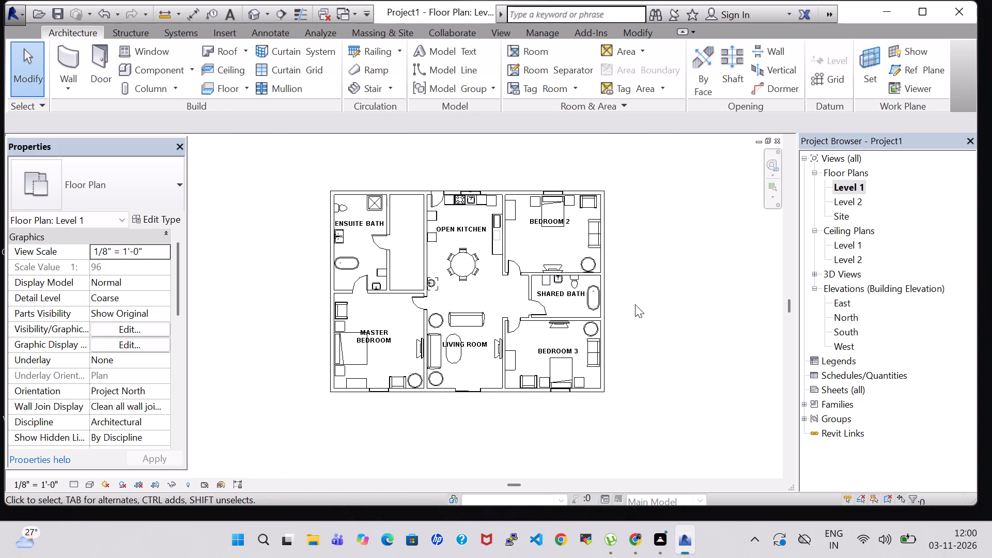
scroll(635, 304, up, 2)
middle_click(646, 297)
middle_drag(625, 282, 668, 290)
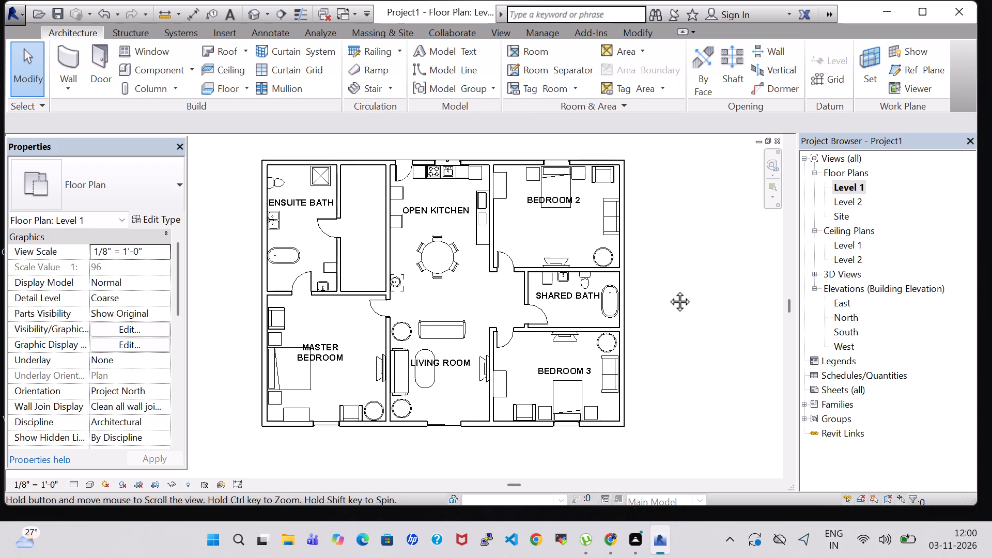
middle_drag(668, 290, 680, 292)
middle_click(680, 292)
middle_click(680, 292)
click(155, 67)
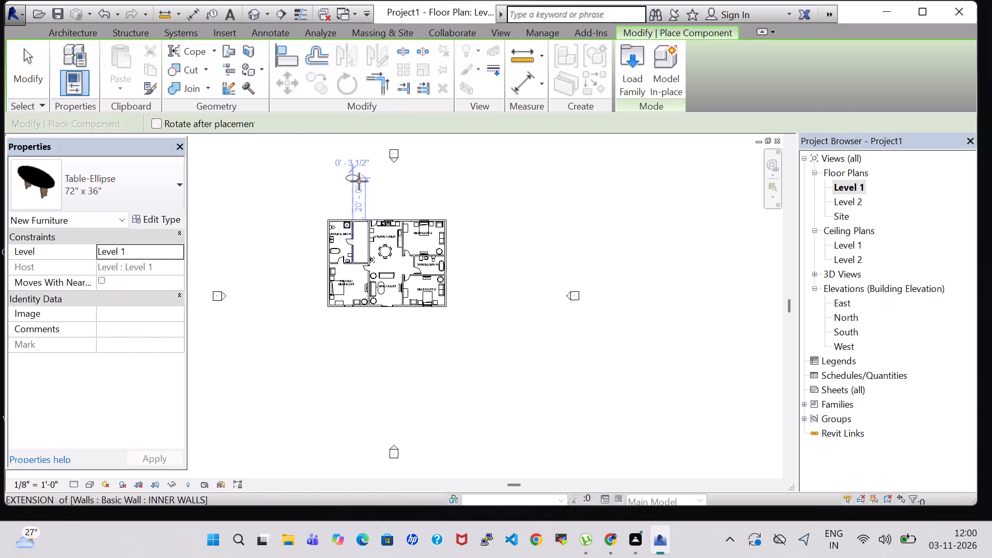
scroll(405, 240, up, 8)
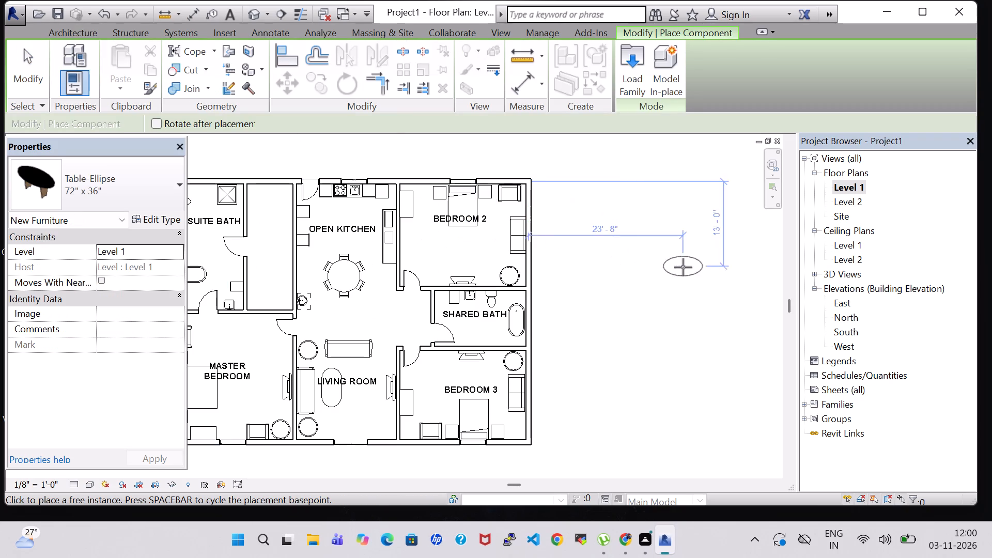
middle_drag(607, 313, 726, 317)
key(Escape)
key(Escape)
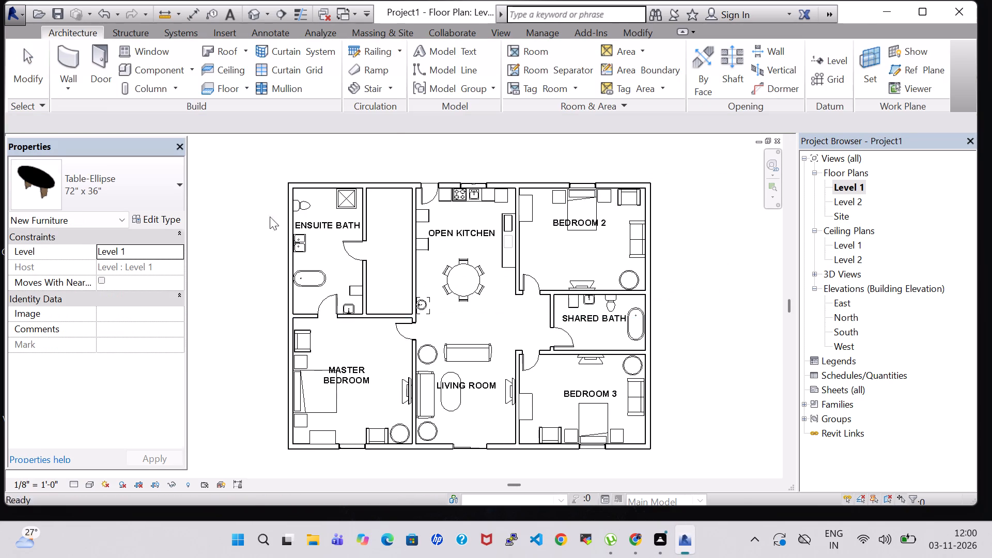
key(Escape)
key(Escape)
Browse the loadable Site families in the Accessories, Logistics, Parking and Utilities folders for further components.
click(153, 60)
click(153, 71)
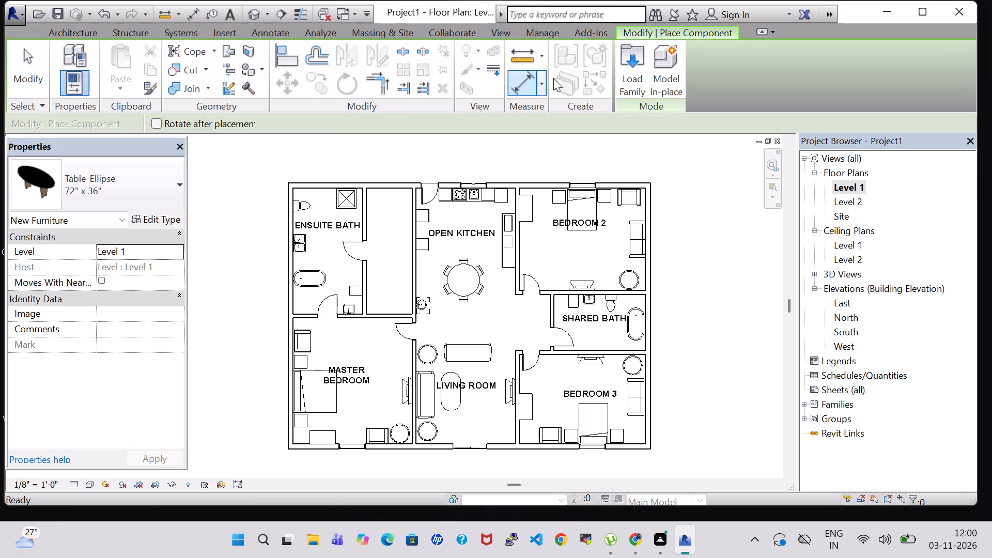
click(640, 80)
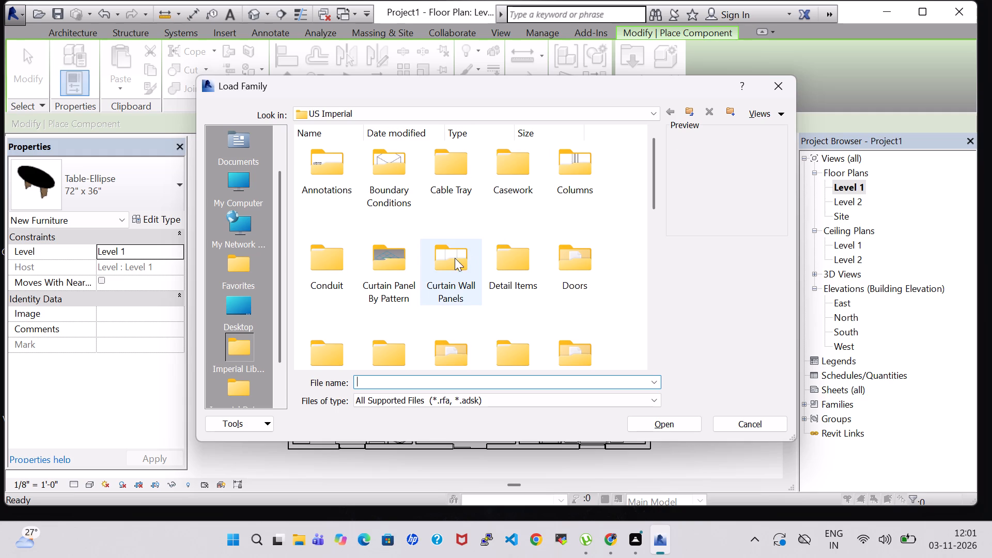
scroll(455, 258, down, 1)
scroll(420, 222, down, 1)
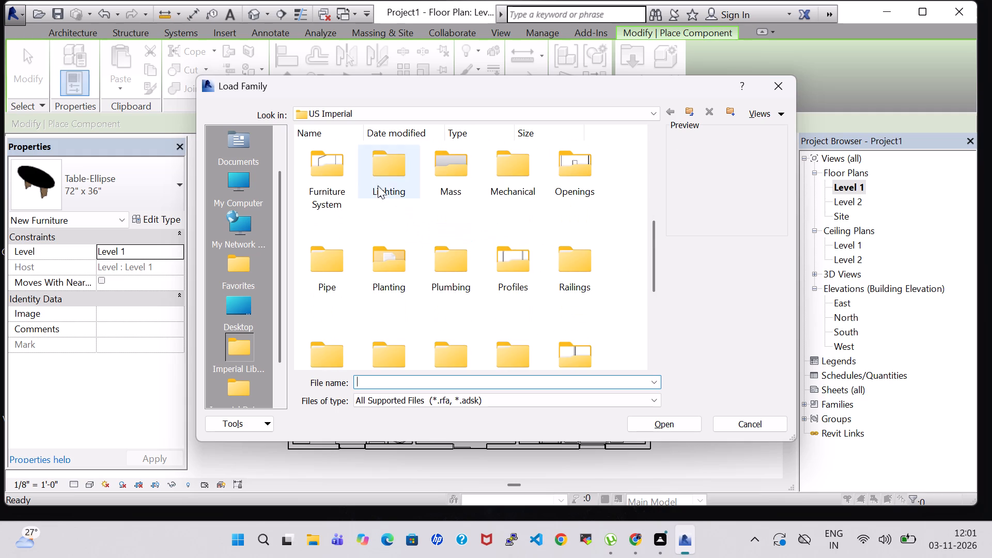
scroll(315, 270, down, 1)
double_click(323, 224)
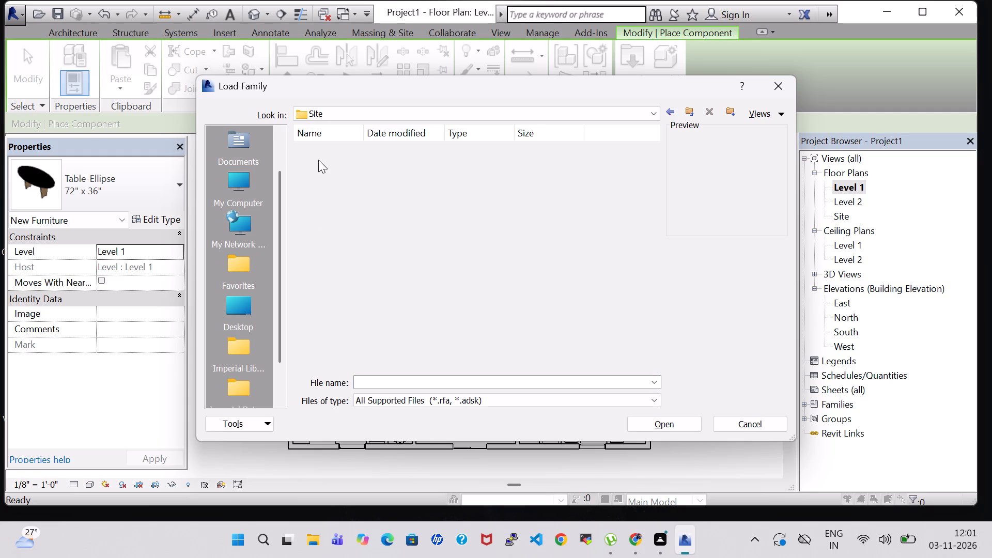
double_click(318, 160)
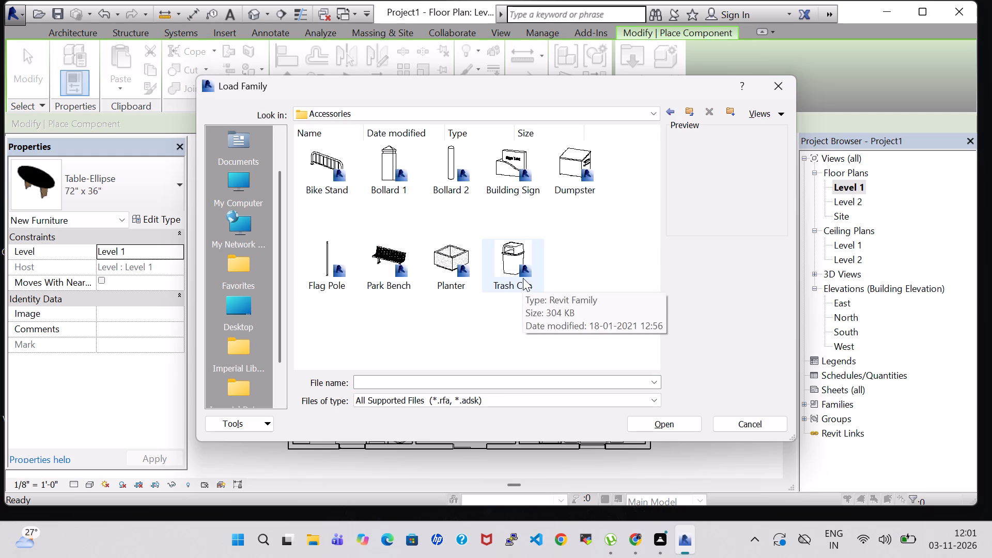
click(670, 109)
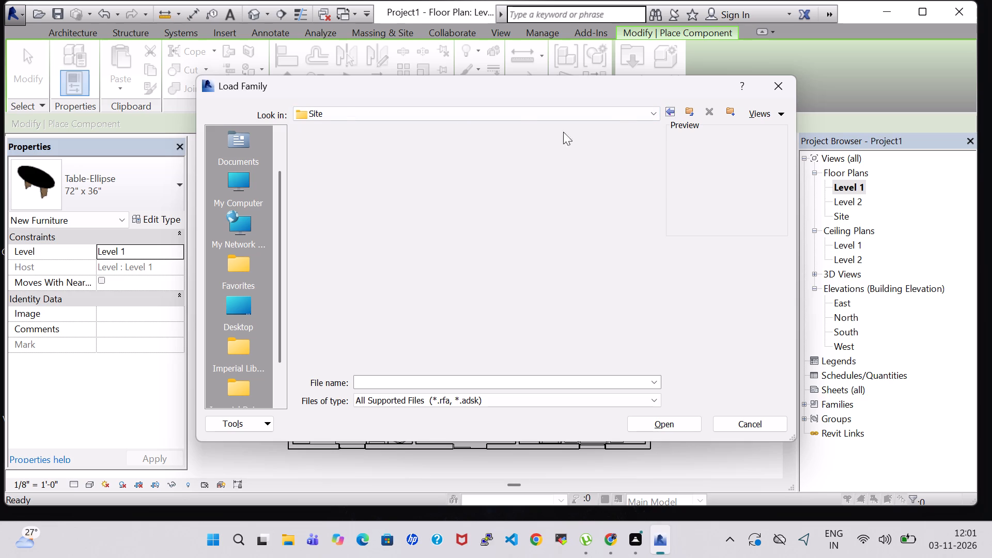
triple_click(381, 167)
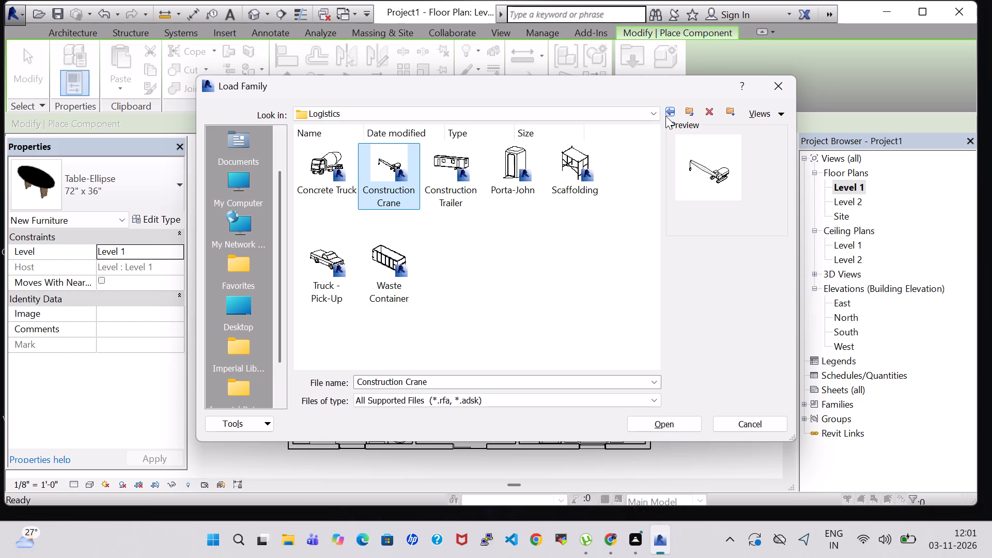
double_click(665, 116)
triple_click(451, 159)
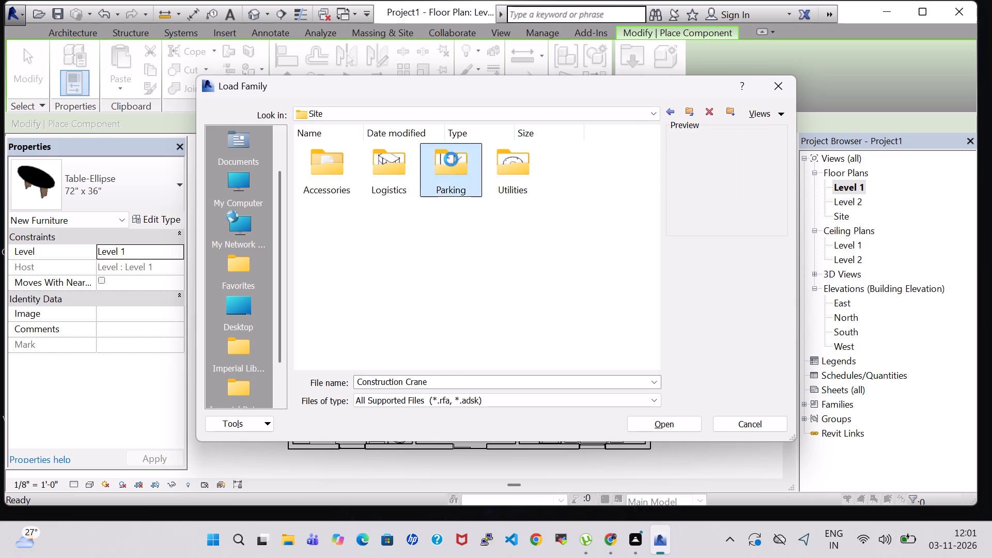
click(669, 112)
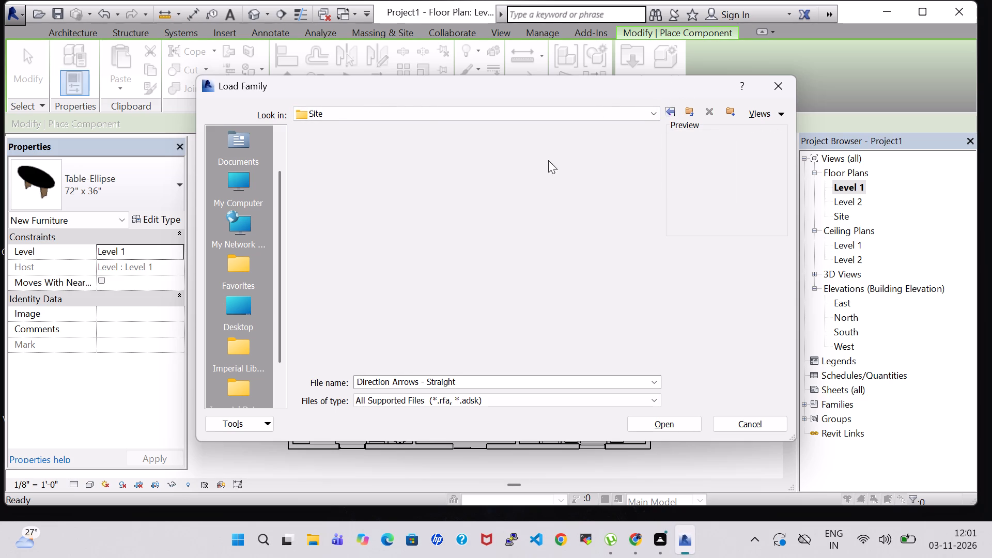
double_click(505, 173)
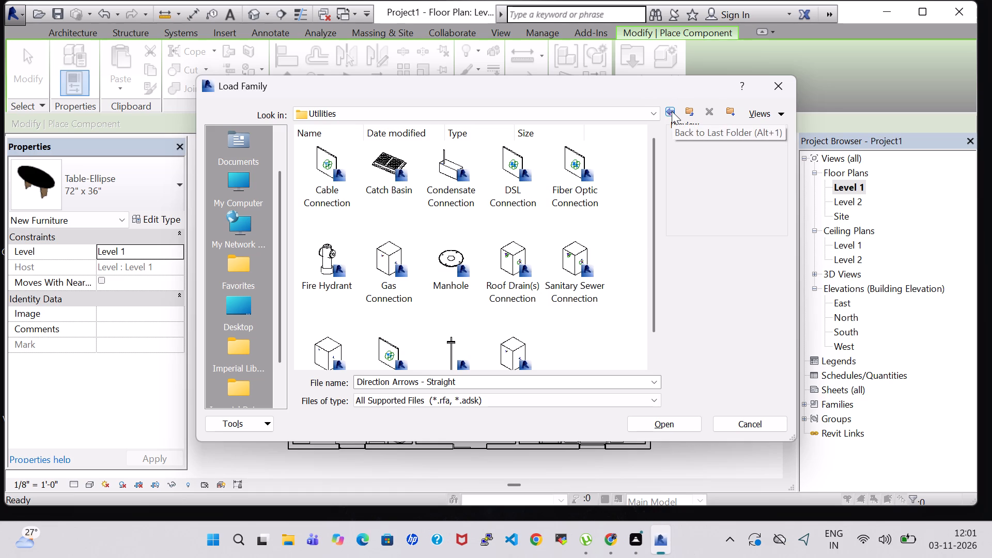
double_click(672, 111)
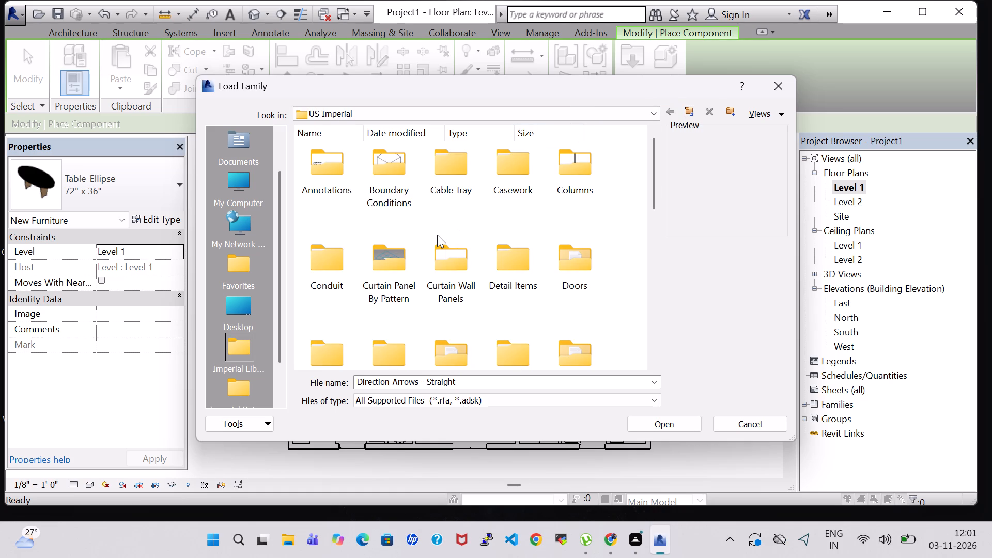
Load the RPC Plant - Tropical family from the Planting folder of the US Imperial library.
scroll(437, 235, up, 1)
scroll(437, 235, down, 1)
scroll(434, 235, up, 1)
scroll(434, 235, down, 1)
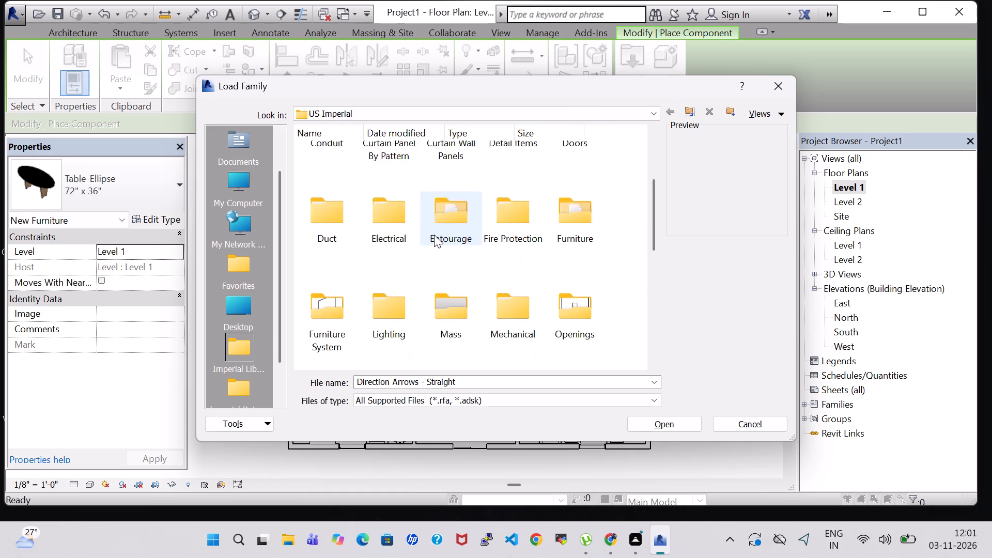
scroll(434, 235, down, 1)
double_click(391, 254)
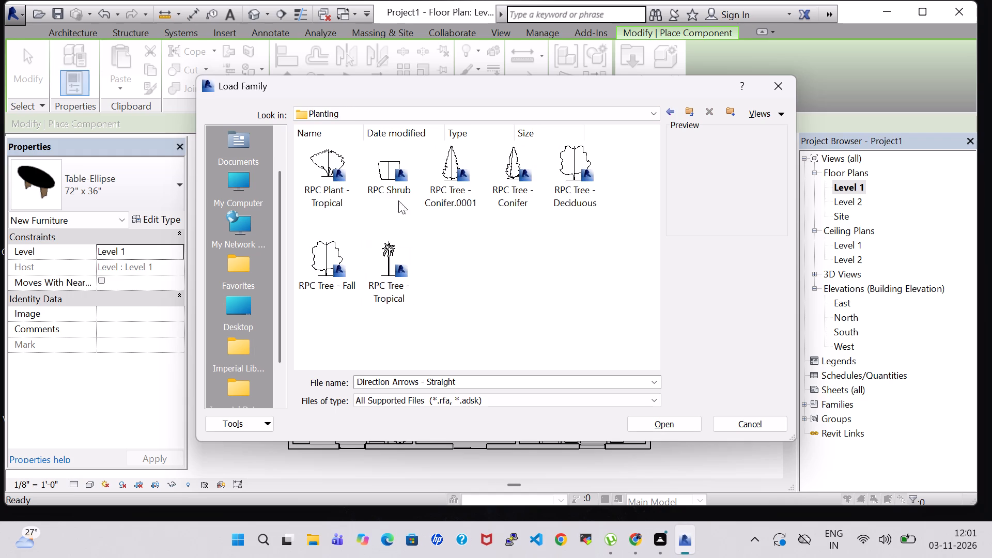
click(341, 179)
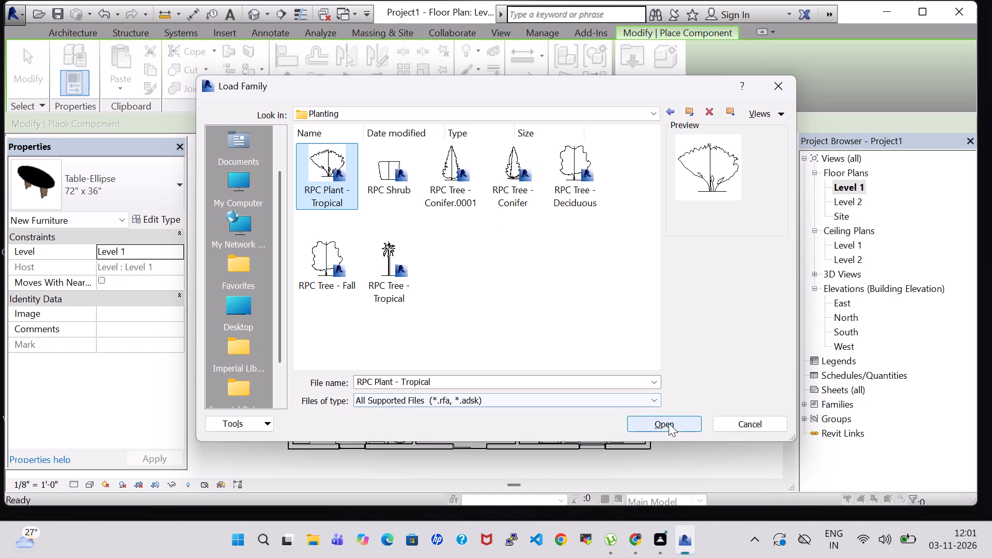
click(669, 423)
Place an Agave - 1.5' plant on each of the two round tables beside the living room sofas.
scroll(452, 378, up, 5)
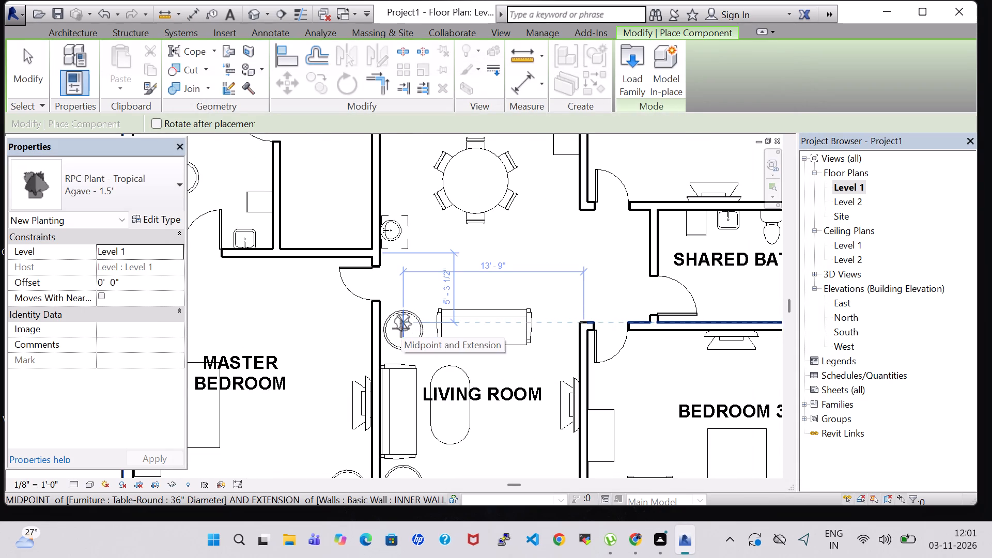
click(400, 331)
middle_drag(497, 385, 518, 246)
click(428, 340)
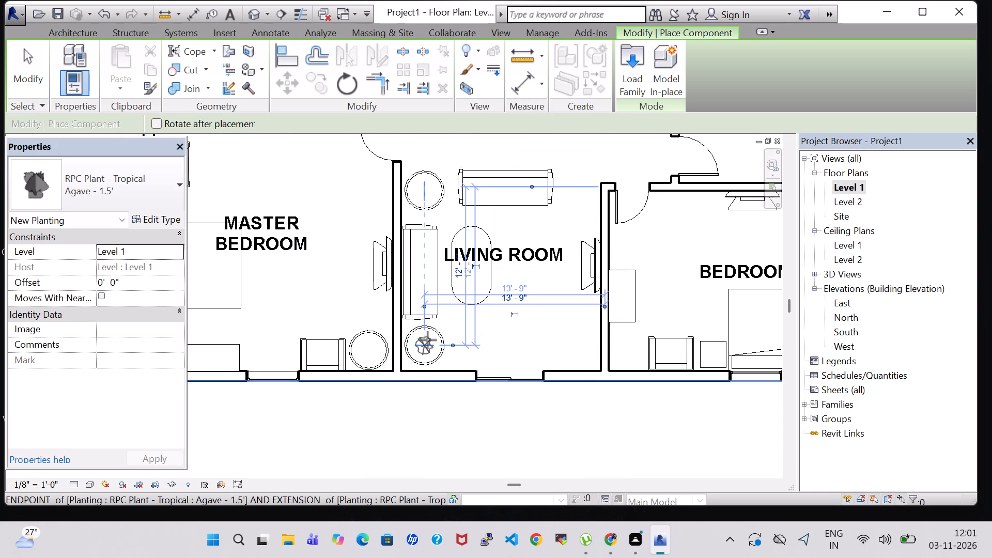
Place an Agave - 1.5' plant on the Master Bedroom night stand nearest the exterior window wall.
scroll(381, 342, down, 3)
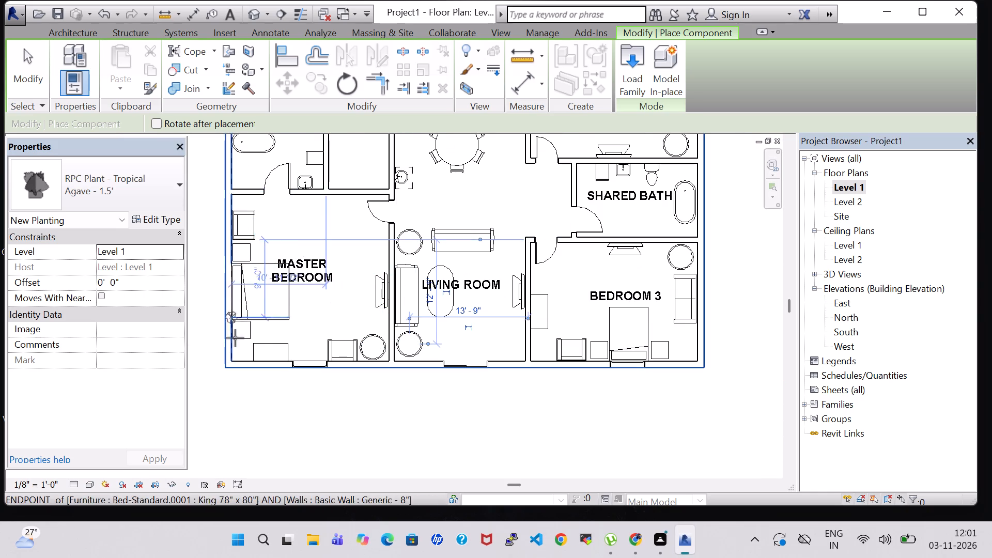
scroll(235, 342, up, 4)
click(242, 321)
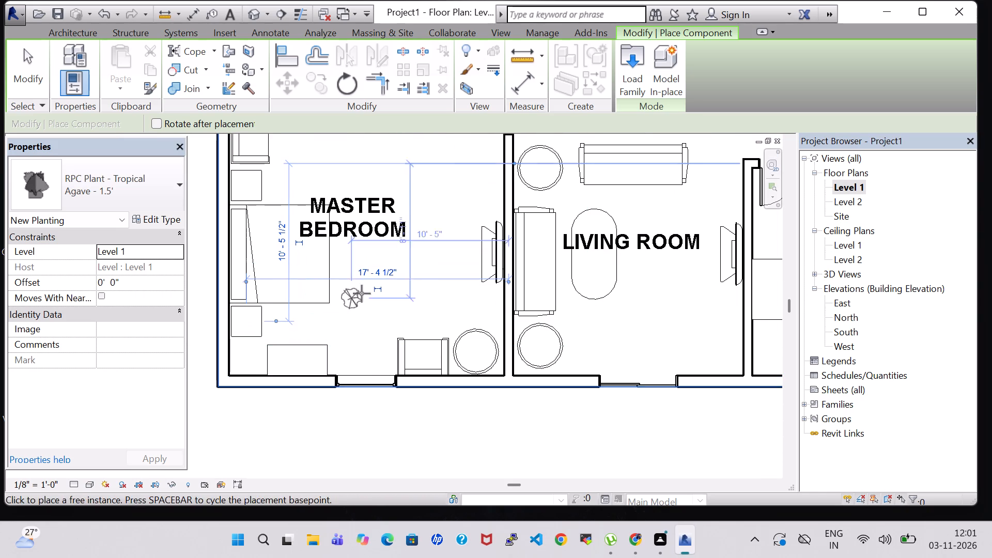
Place an Agave - 1.5' plant on the Bedroom 2 night stand on the kitchen side of the bed and finish placing.
middle_click(384, 247)
middle_click(383, 315)
middle_drag(382, 320, 378, 338)
middle_drag(376, 354, 375, 359)
scroll(375, 359, down, 4)
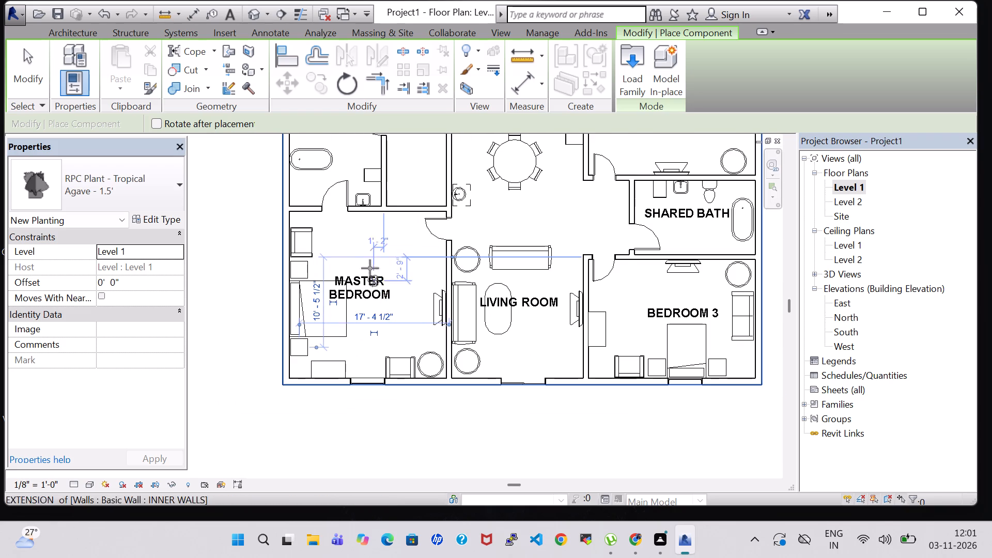
middle_drag(370, 268, 364, 343)
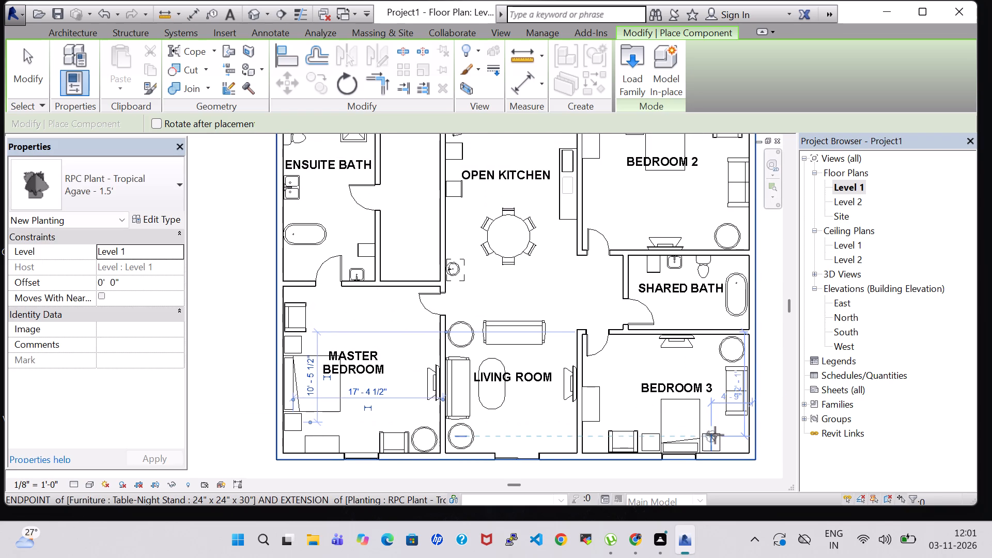
scroll(715, 441, up, 5)
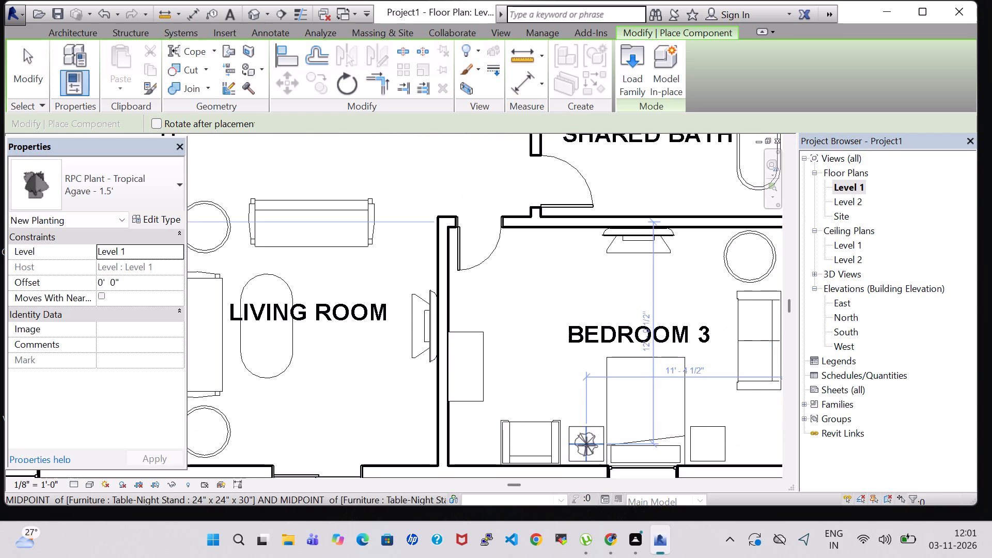
scroll(512, 234, down, 3)
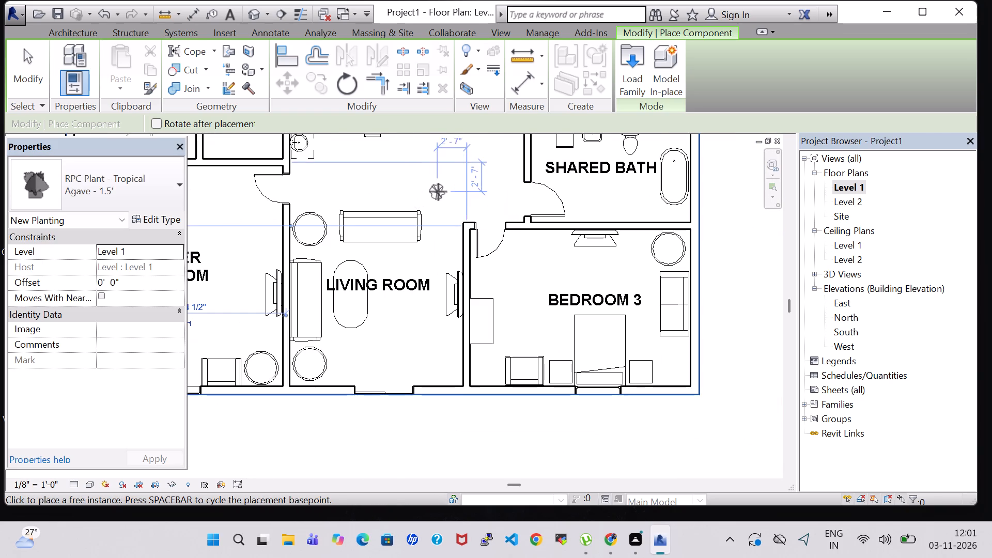
middle_drag(438, 192, 438, 298)
middle_drag(516, 175, 522, 255)
scroll(429, 266, down, 3)
middle_drag(388, 234, 415, 277)
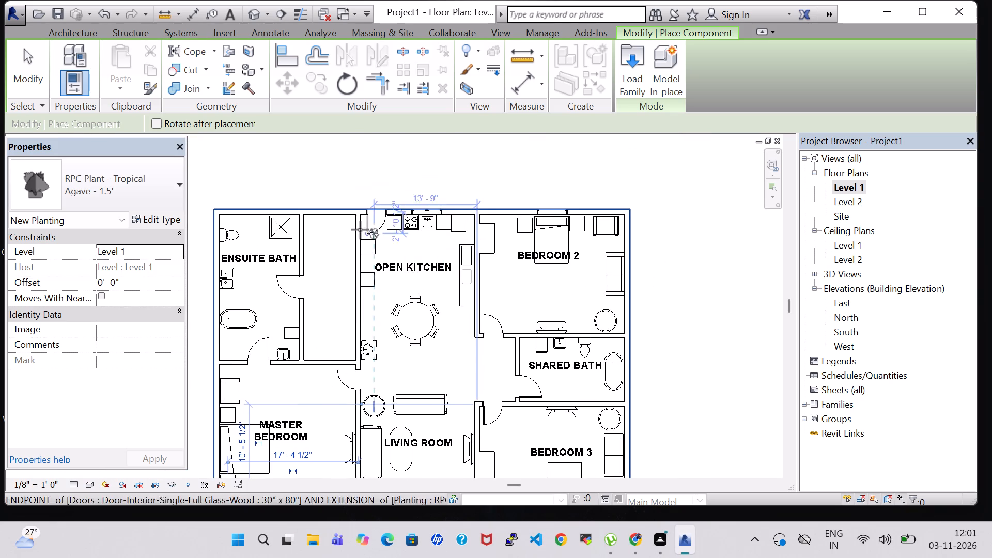
scroll(523, 253, up, 5)
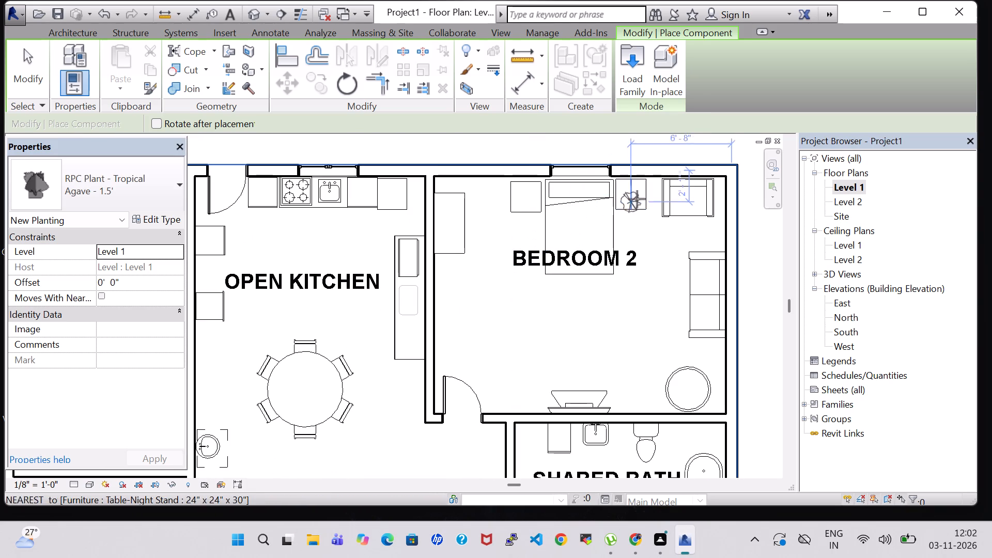
click(522, 196)
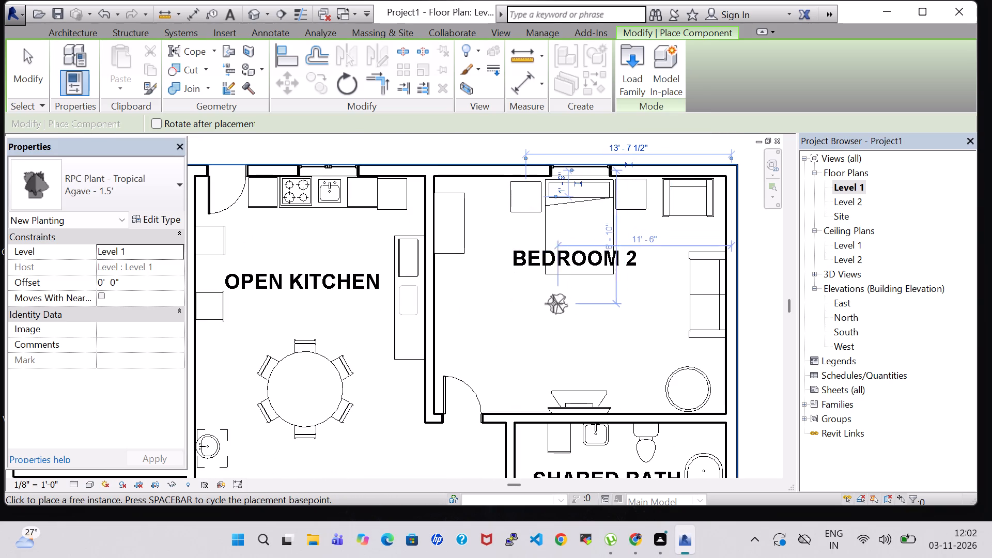
key(Escape)
key(Escape)
In the 3D view, set the offset of the Master Bedroom night stand's Agave plant to 2' 6".
scroll(553, 304, down, 5)
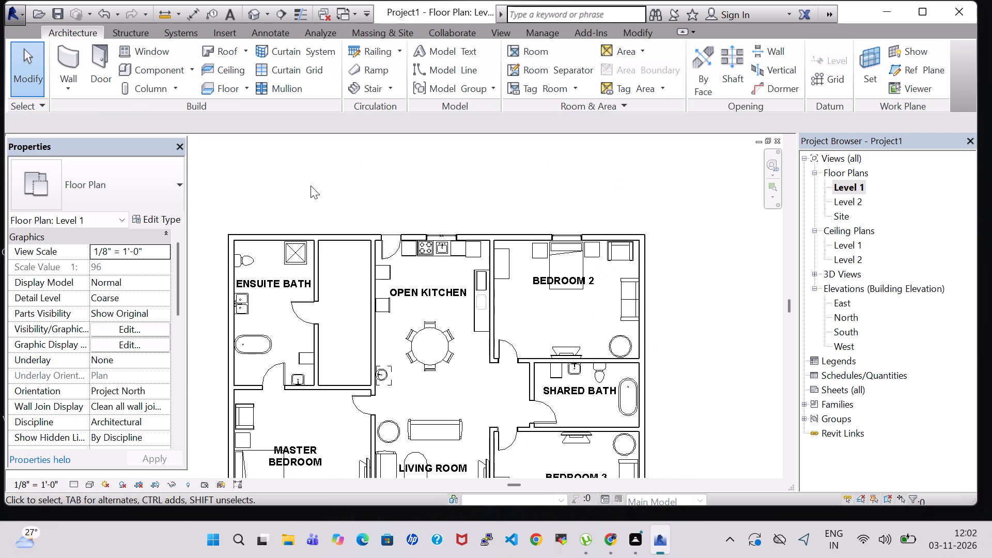
click(256, 13)
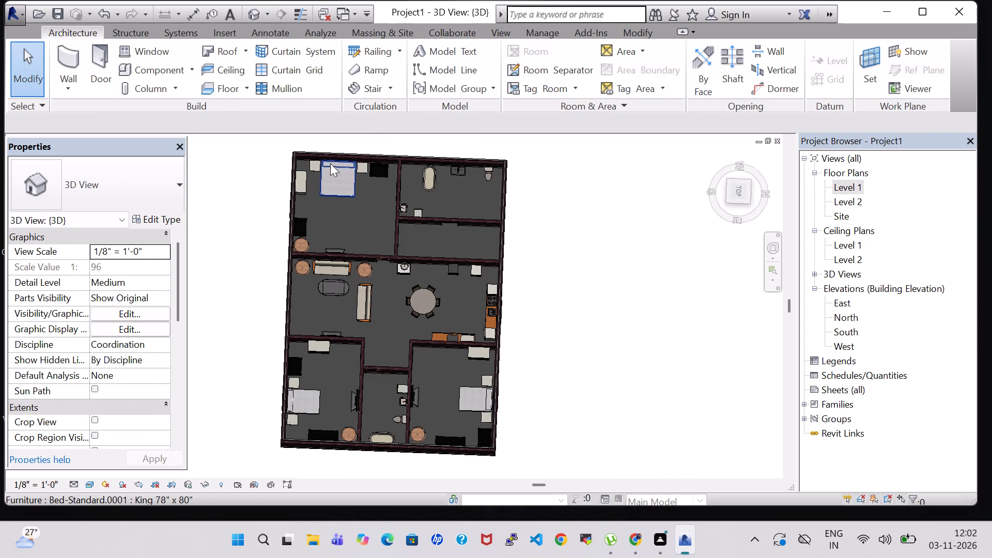
scroll(318, 164, up, 10)
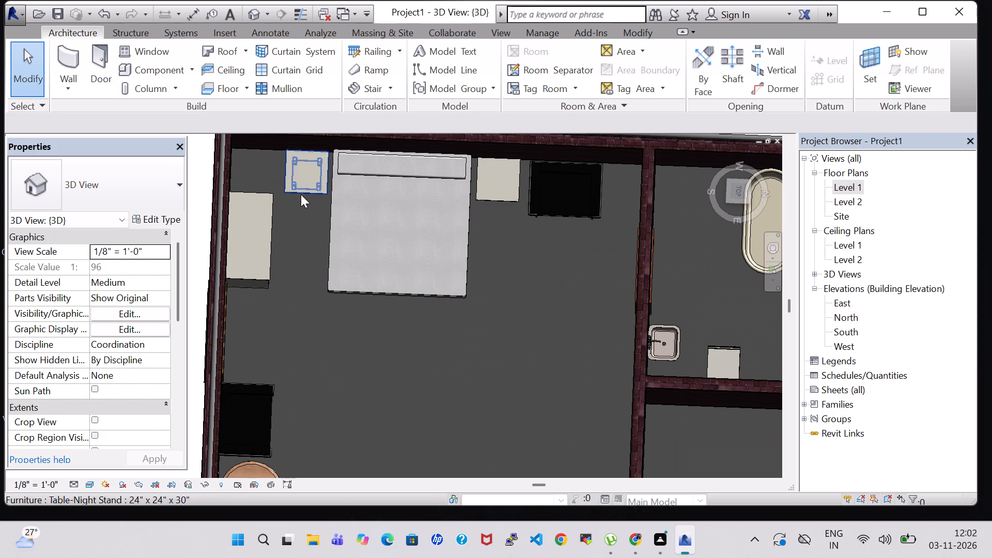
click(304, 195)
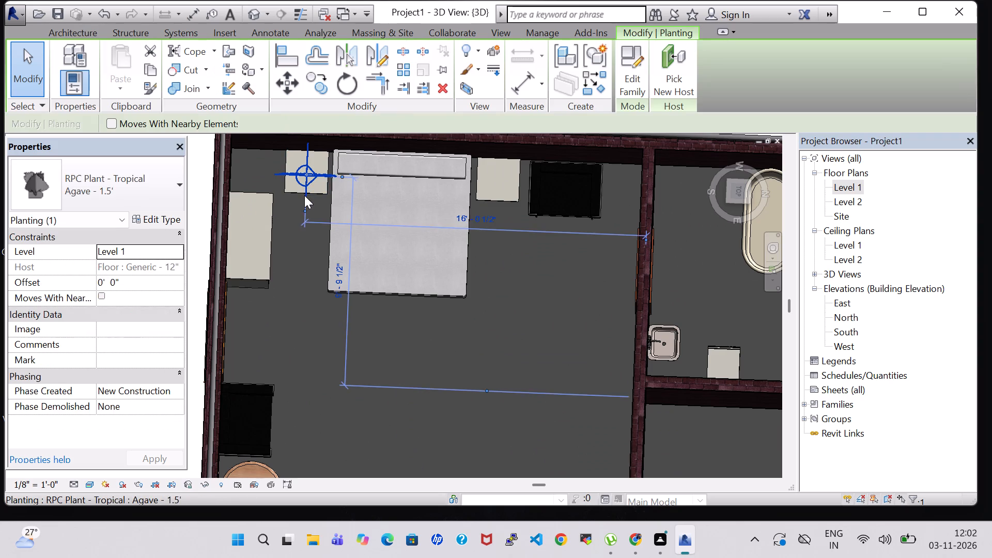
click(106, 286)
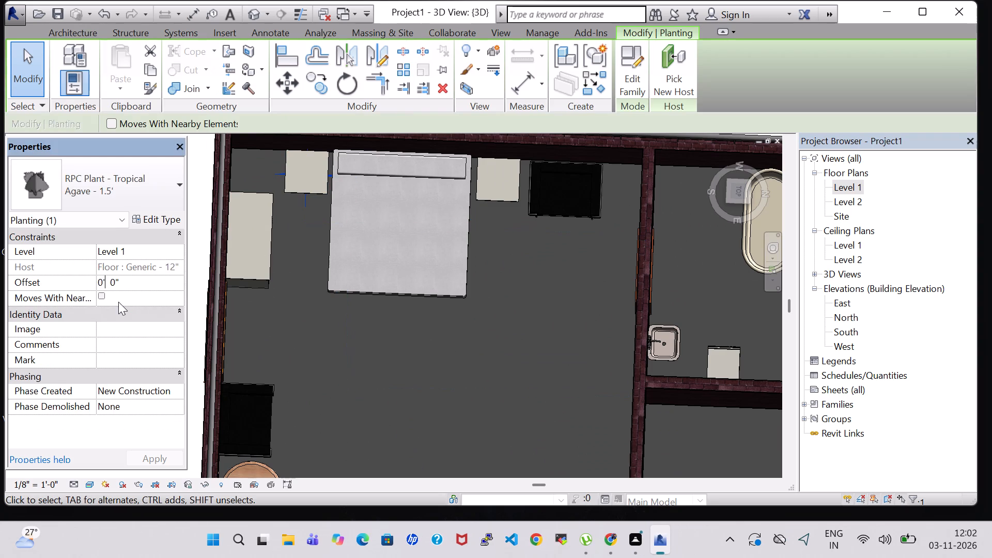
key(Left)
key(BackSpace)
key(2)
key(Right)
key(Right)
key(Right)
key(Right)
key(BackSpace)
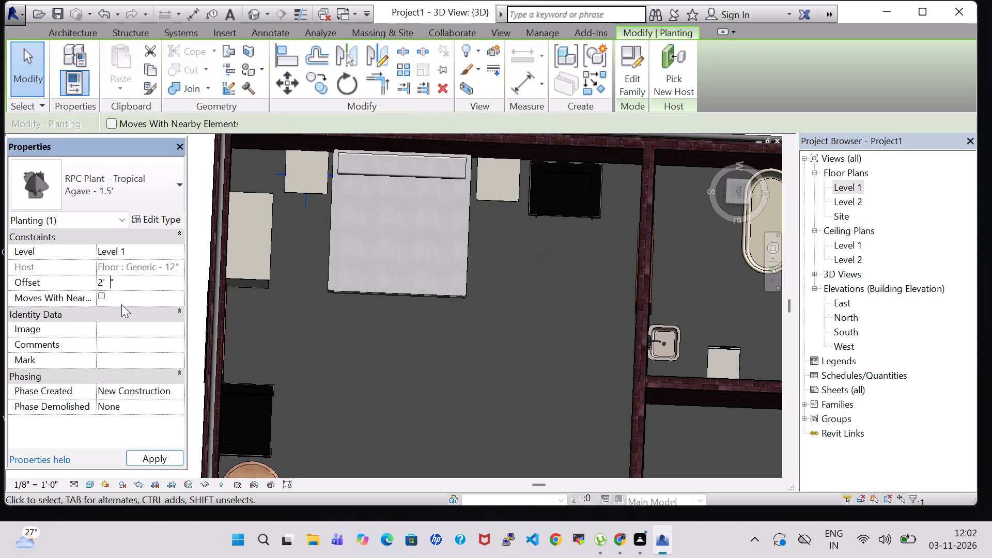
key(6)
key(Return)
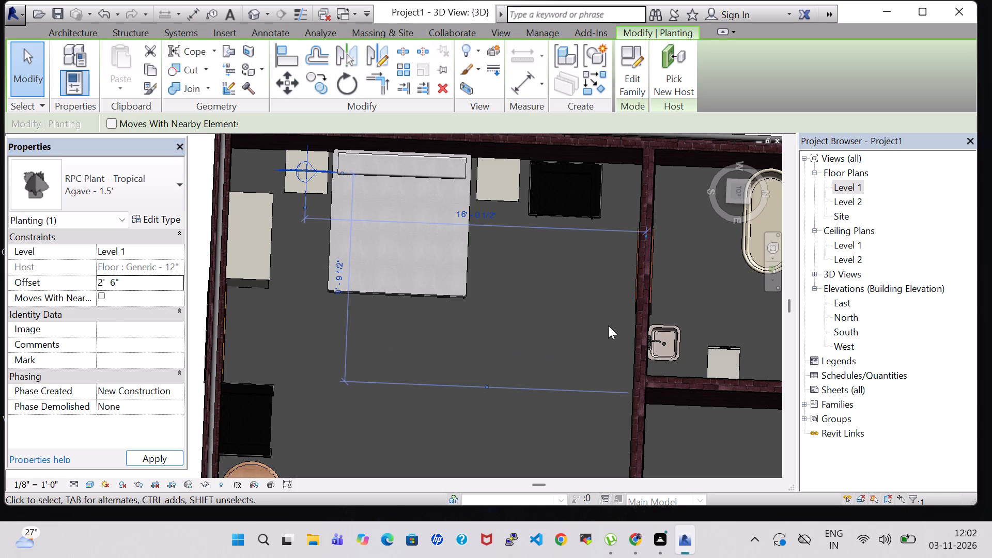
scroll(631, 303, down, 3)
click(673, 302)
Set the offset of the Agave plant on the living room's round table between the two sofas to 2' 6".
scroll(673, 302, down, 1)
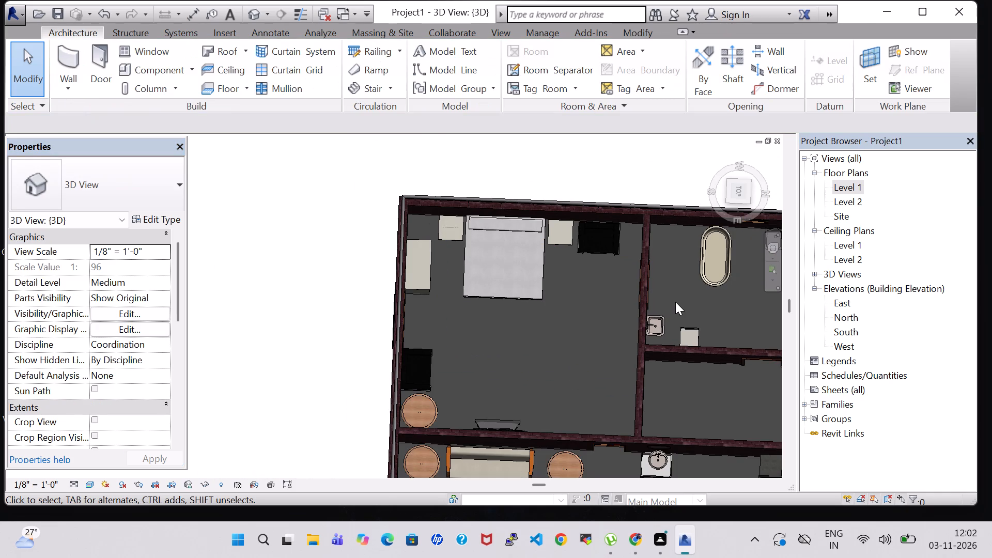
middle_drag(675, 302, 592, 288)
scroll(592, 288, down, 3)
middle_drag(660, 352, 647, 305)
middle_click(647, 305)
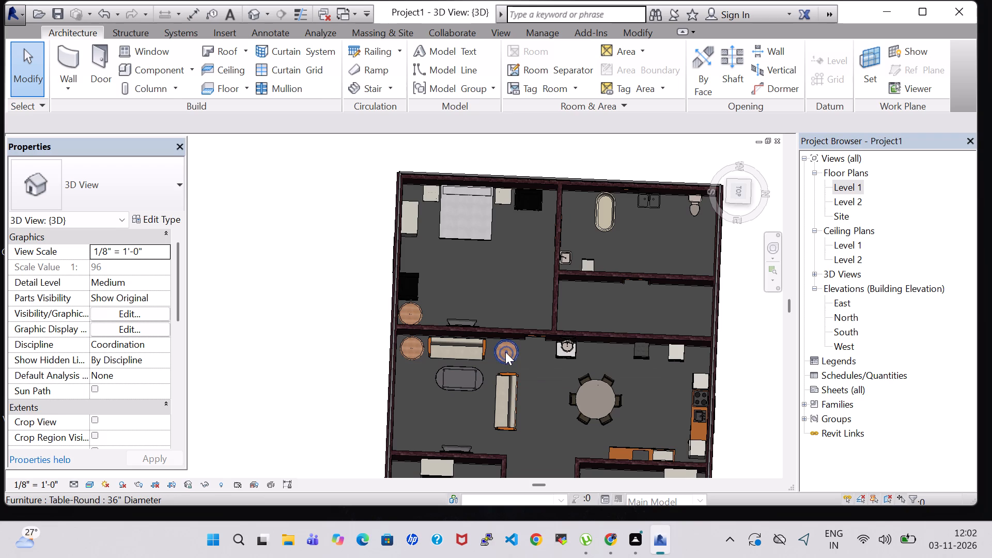
click(505, 352)
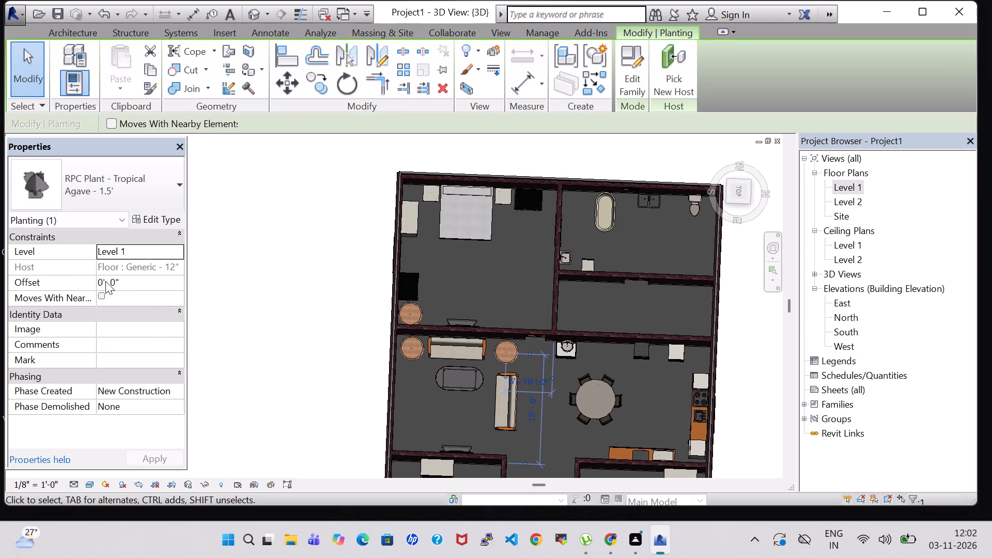
click(105, 281)
key(Left)
key(BackSpace)
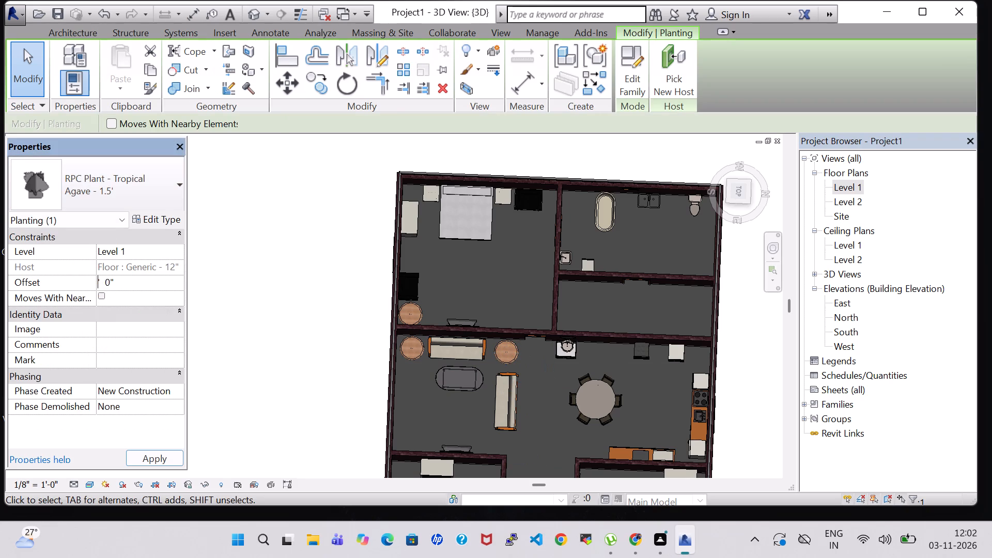
key(2)
key(Right)
key(Right)
key(Right)
key(Right)
key(BackSpace)
key(6)
key(Return)
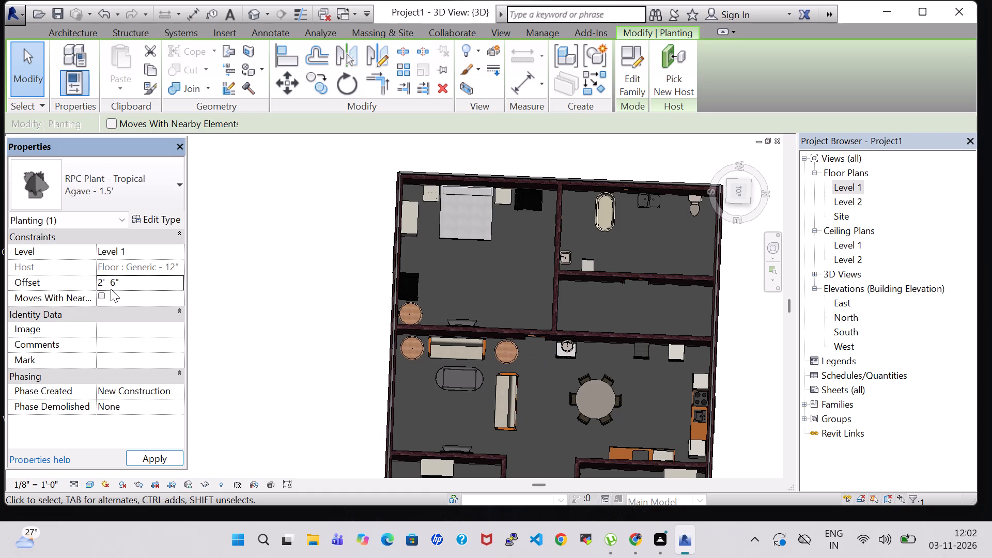
click(412, 386)
Set the offset of the Agave plant on the round table in the living room's exterior wall corner to 2' 6".
click(410, 350)
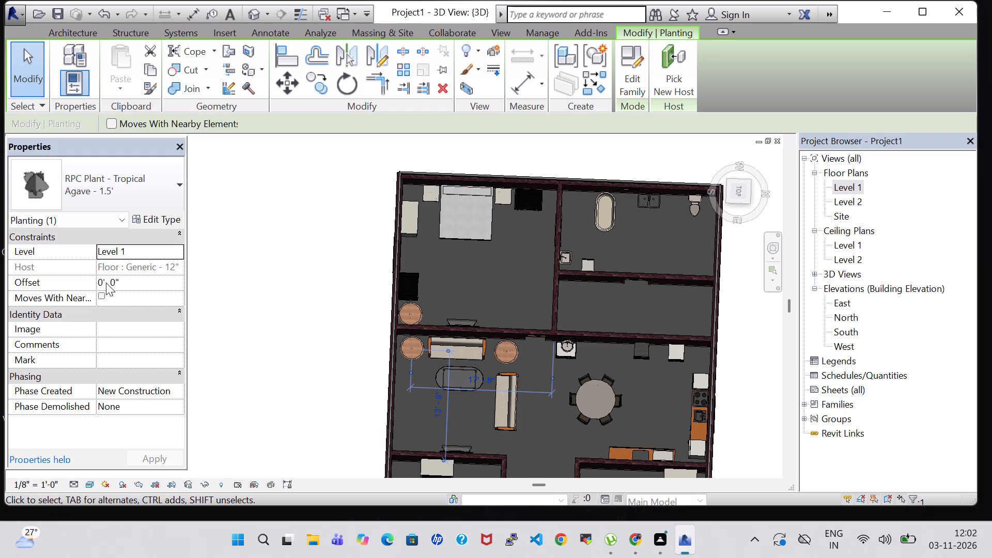
click(103, 283)
key(BackSpace)
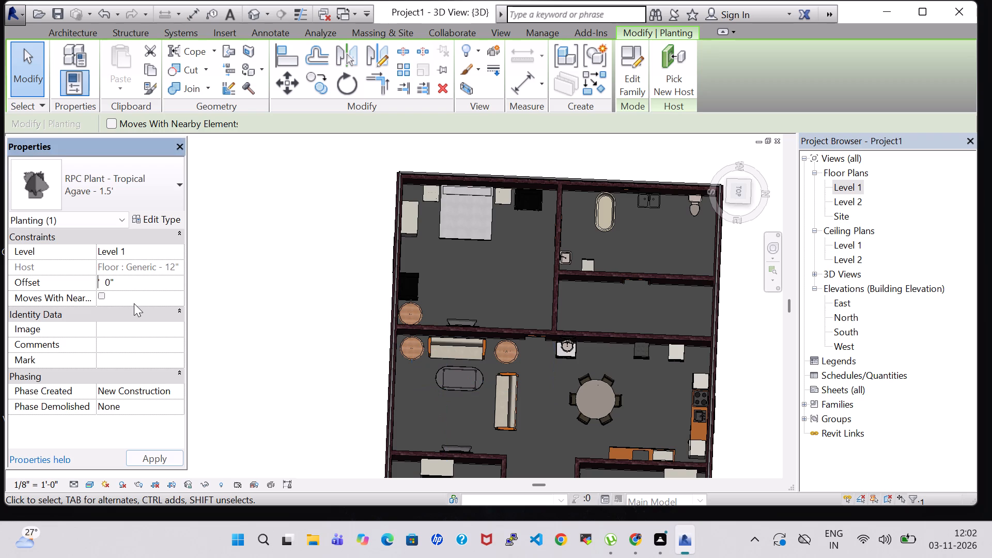
key(2)
key(Right)
key(Right)
key(Right)
key(Right)
key(BackSpace)
key(6)
key(Return)
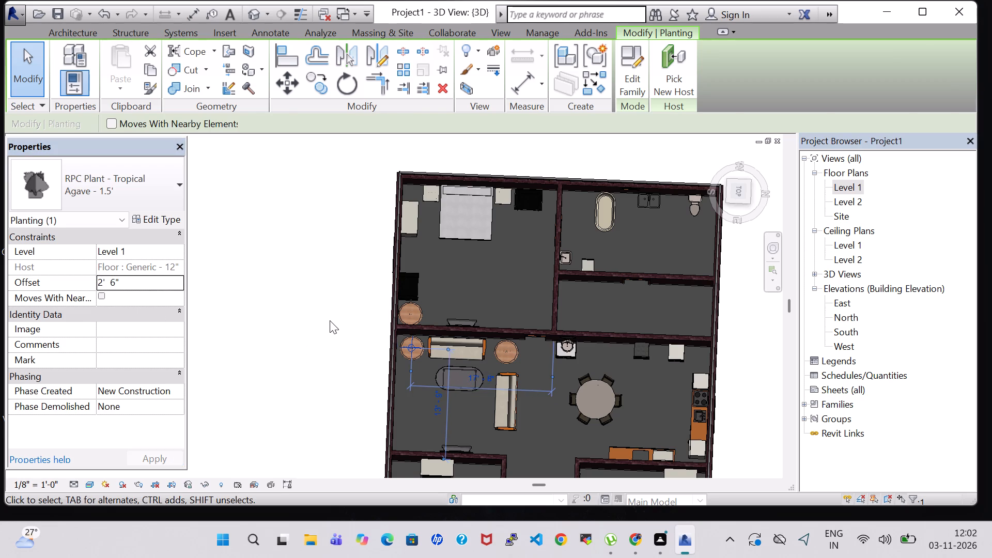
click(330, 320)
Set the offset of the Agave plant on Bedroom 2's kitchen-side night stand to 2' 6".
scroll(330, 320, down, 2)
middle_drag(641, 373, 642, 278)
scroll(441, 442, up, 4)
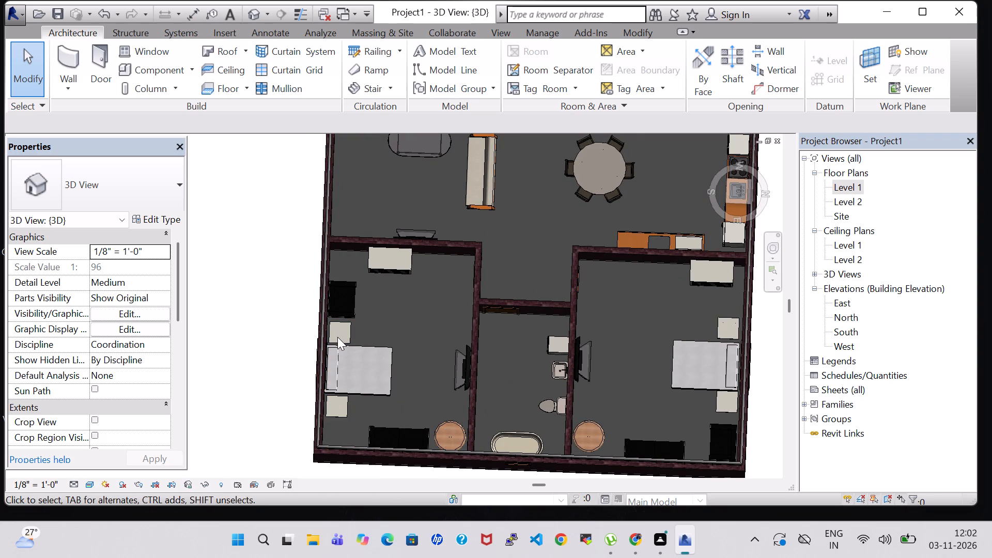
scroll(337, 337, up, 4)
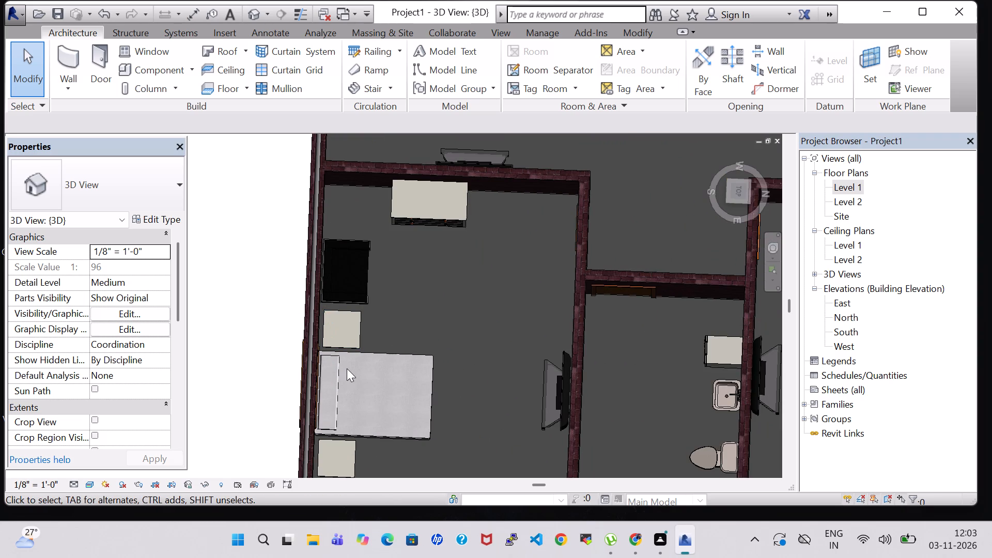
middle_drag(415, 297, 461, 207)
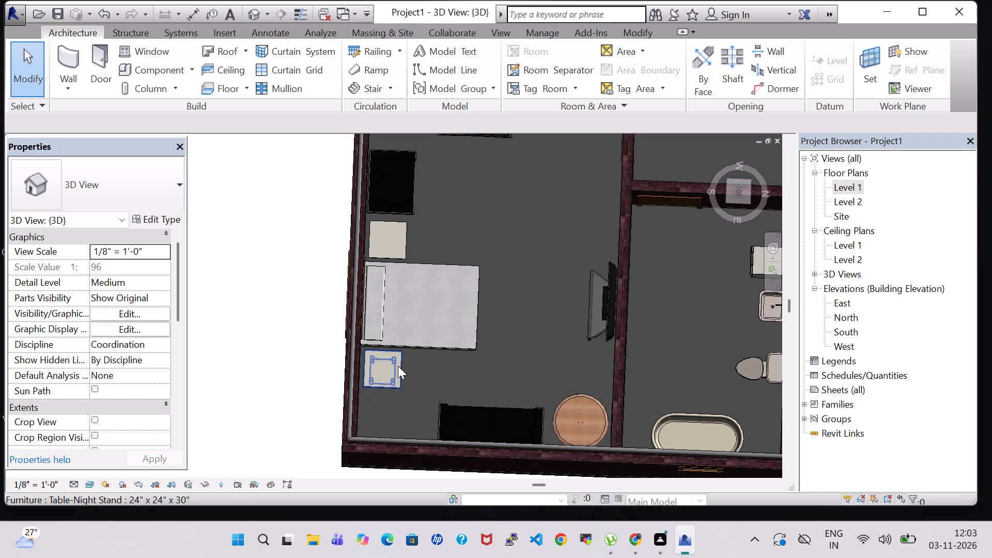
scroll(525, 358, down, 3)
middle_drag(590, 358, 583, 358)
middle_drag(568, 358, 435, 356)
middle_click(431, 356)
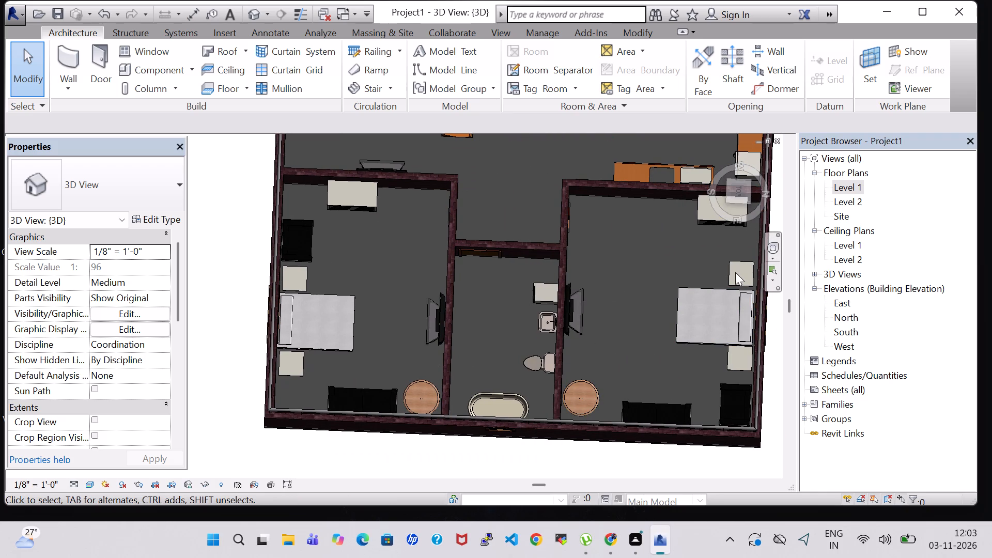
click(741, 287)
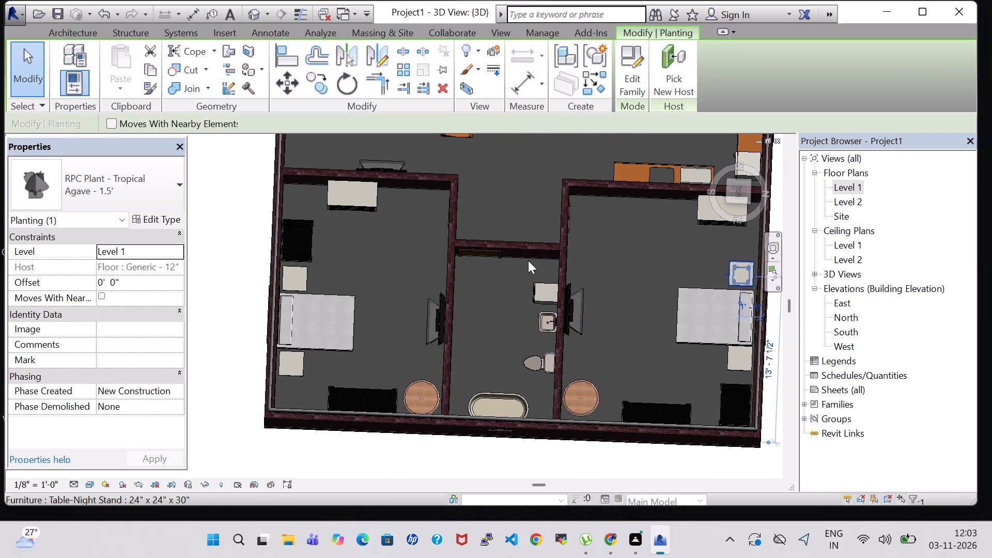
click(104, 284)
key(BackSpace)
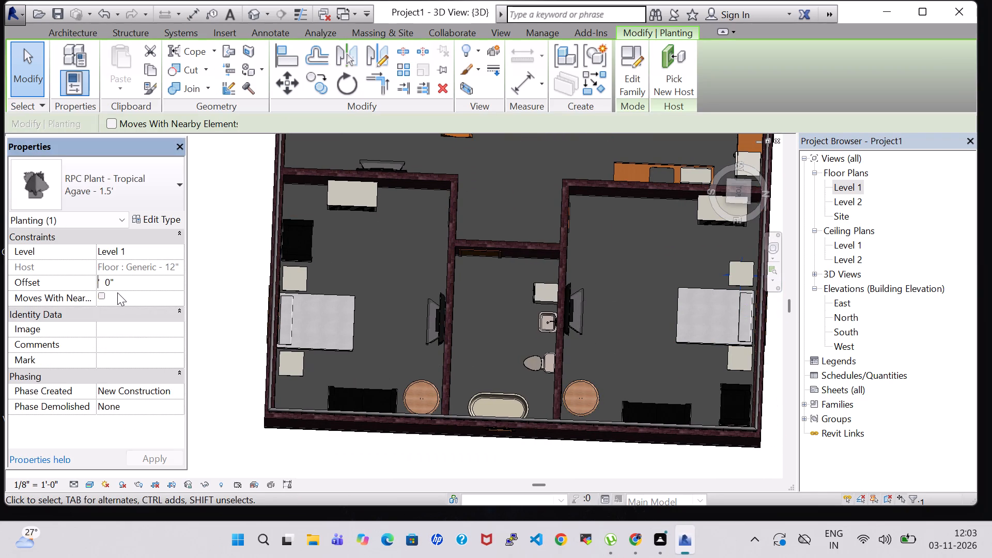
key(2)
key(Right)
key(Right)
key(Right)
key(Right)
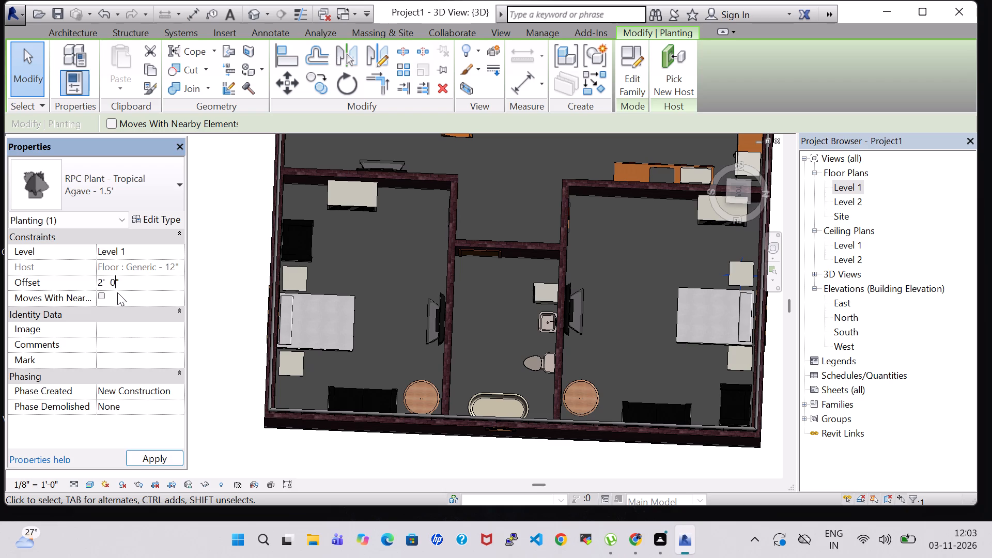
key(BackSpace)
key(6)
key(Return)
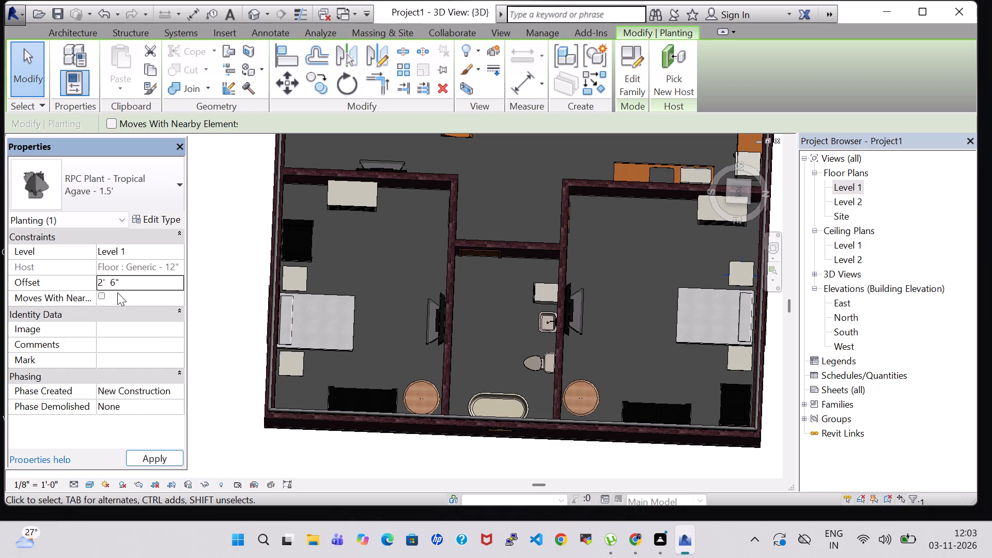
click(657, 361)
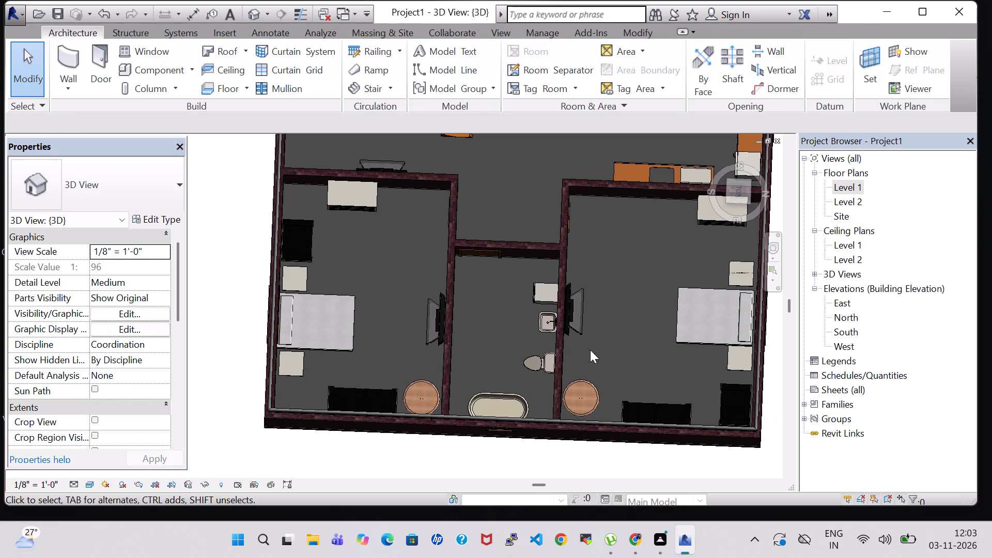
Examine the night stands and round tables in the two bedrooms flanking the shared bathroom from several 3D angles.
shift+middle_drag(375, 285, 308, 192)
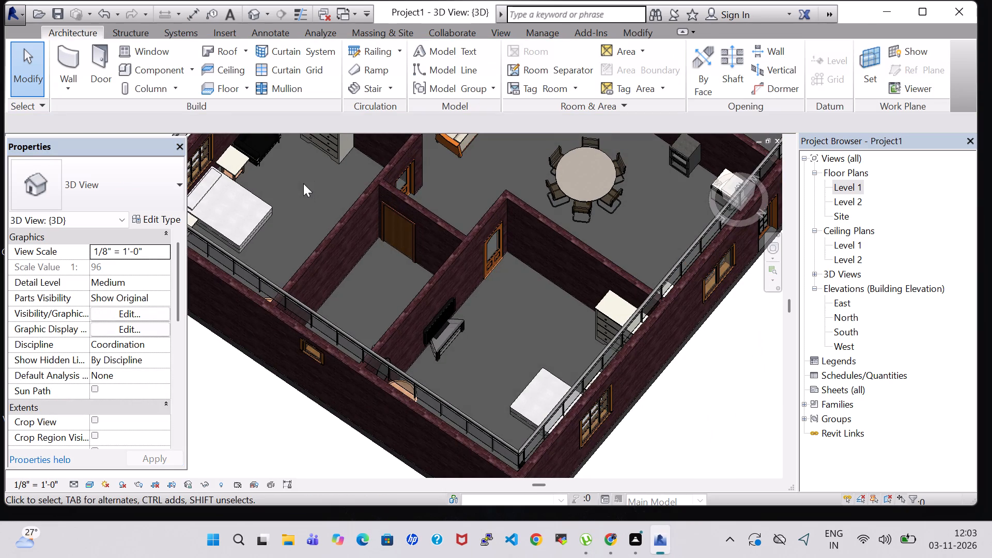
shift+middle_drag(303, 183, 272, 167)
middle_drag(366, 250, 375, 268)
middle_drag(375, 268, 452, 306)
middle_drag(394, 184, 392, 184)
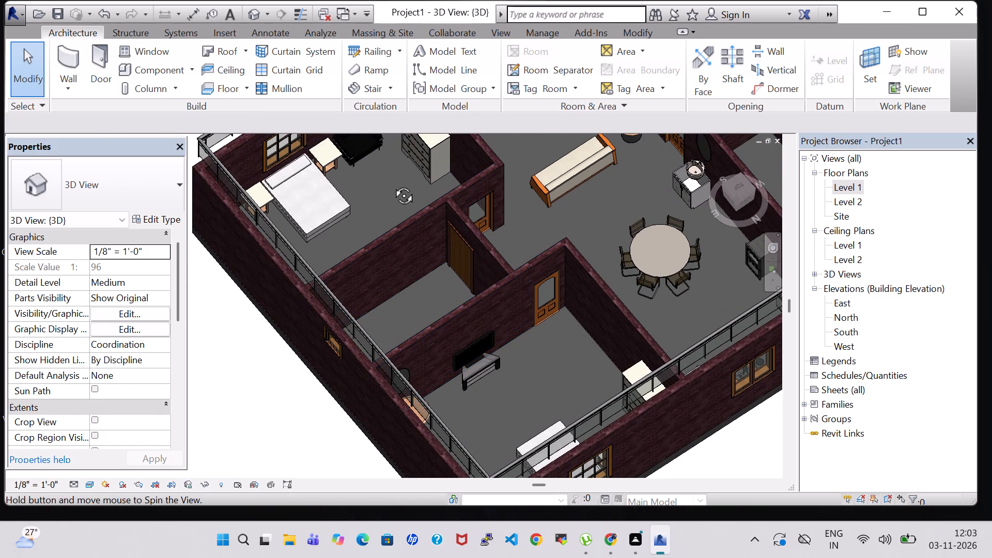
middle_drag(392, 184, 367, 186)
middle_drag(367, 176, 375, 179)
middle_drag(381, 187, 390, 273)
scroll(369, 221, up, 6)
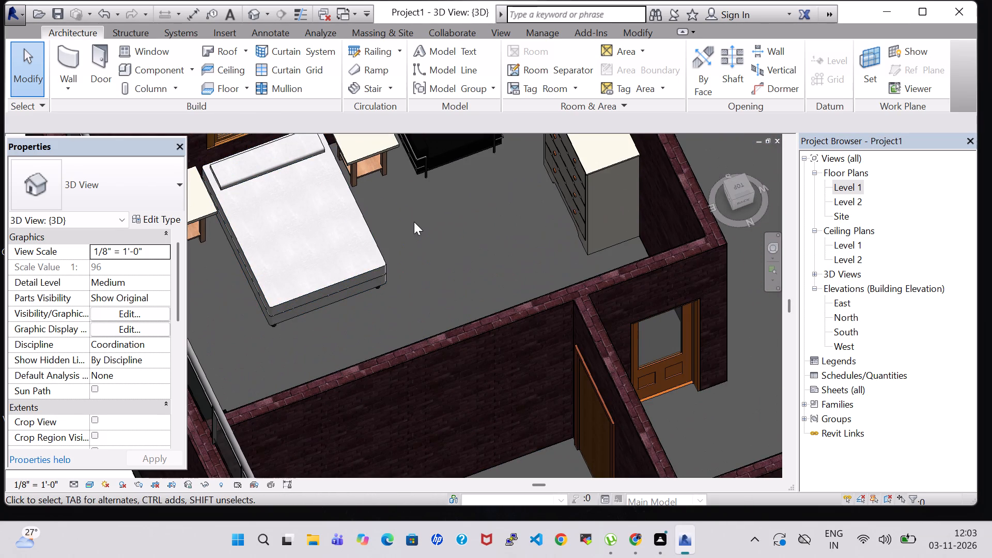
middle_drag(420, 258, 391, 192)
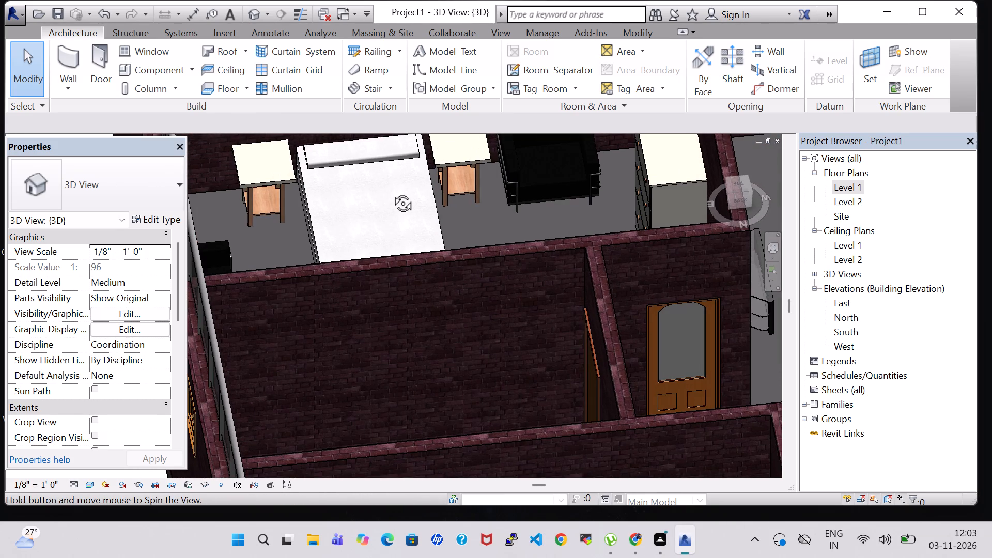
middle_drag(391, 192, 357, 251)
scroll(382, 213, up, 1)
scroll(382, 213, down, 2)
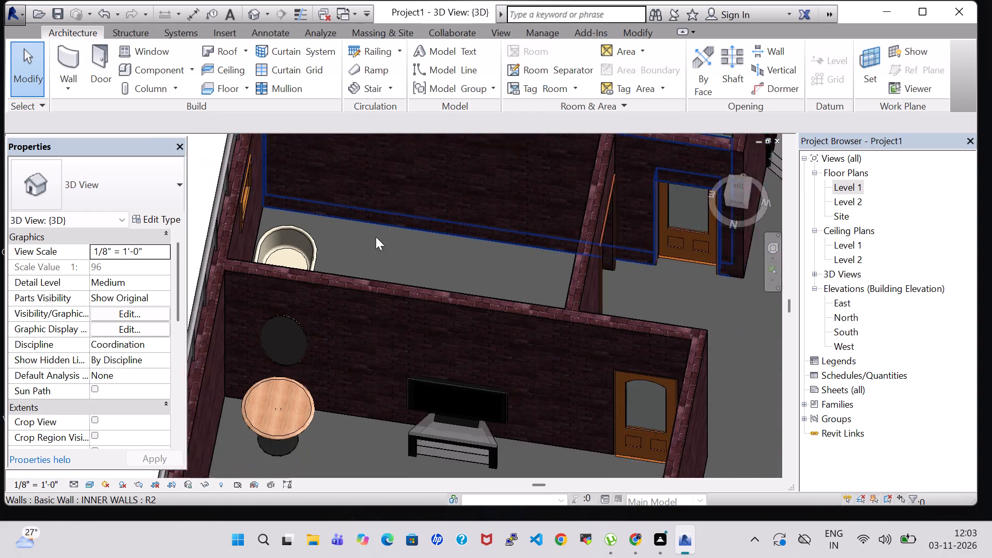
scroll(376, 237, down, 2)
middle_drag(392, 217, 352, 383)
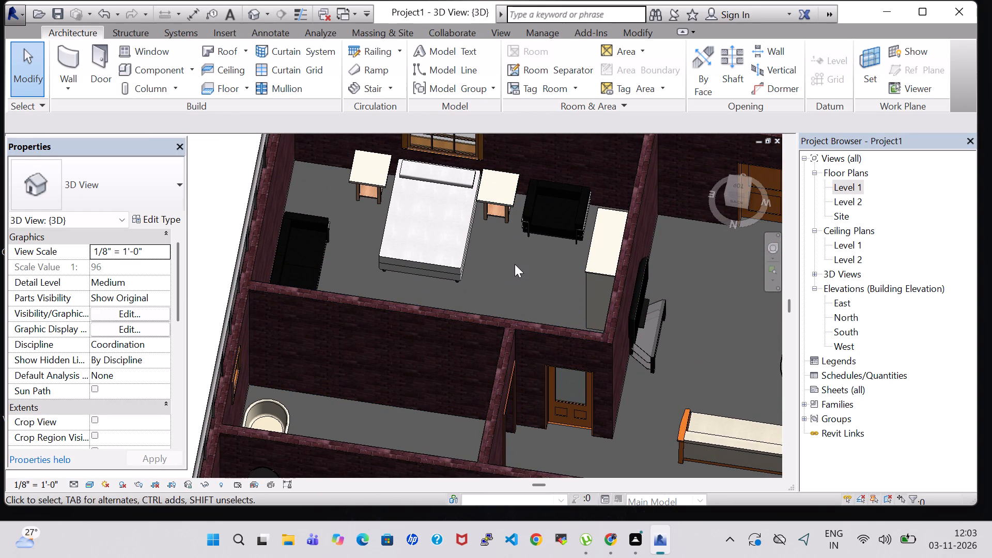
shift+middle_drag(515, 264, 500, 376)
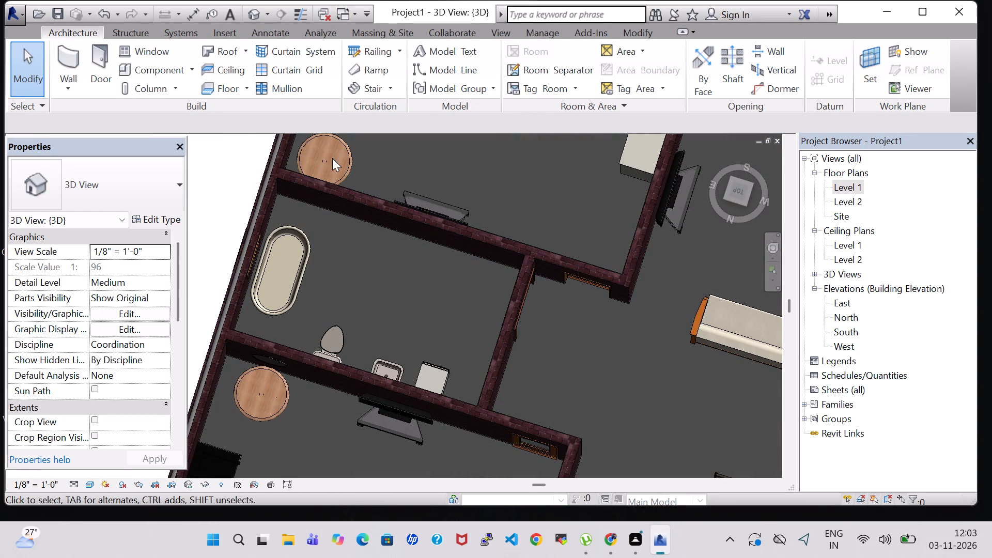
middle_click(529, 162)
middle_drag(524, 177, 520, 187)
middle_drag(517, 197, 493, 295)
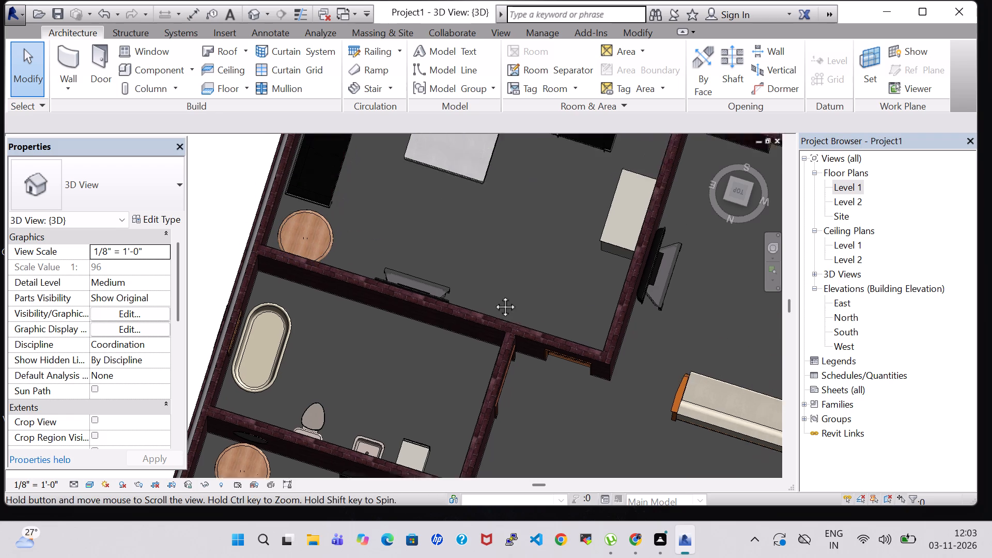
middle_drag(493, 295, 486, 313)
scroll(486, 313, down, 1)
shift+middle_drag(487, 305, 483, 160)
shift+middle_drag(508, 399, 505, 385)
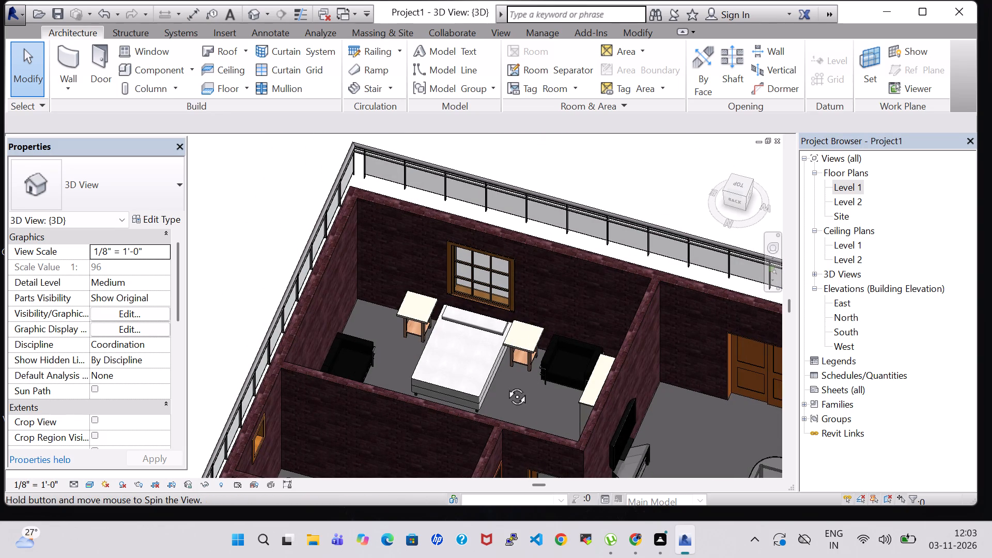
shift+middle_drag(505, 385, 500, 360)
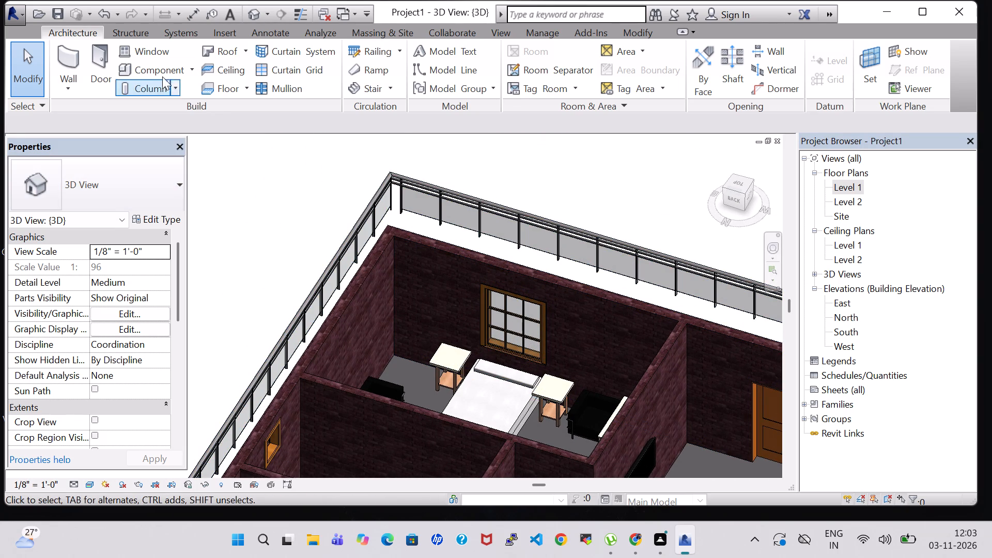
Place an Agave - 1.5' plant with a 2' 6" offset on the exterior-corner night stand in the bedroom across the bathroom from Bedroom 2.
click(149, 70)
click(611, 136)
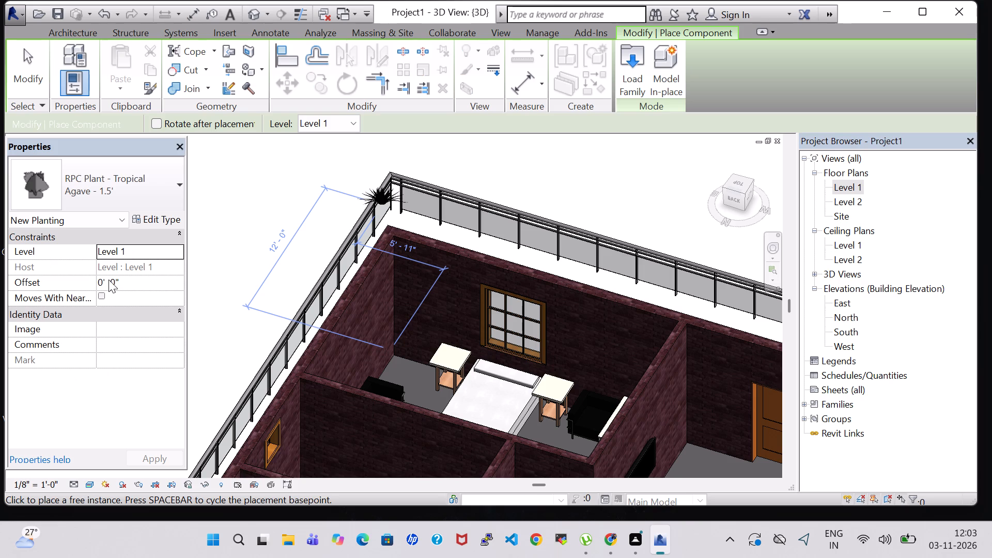
click(102, 282)
key(Right)
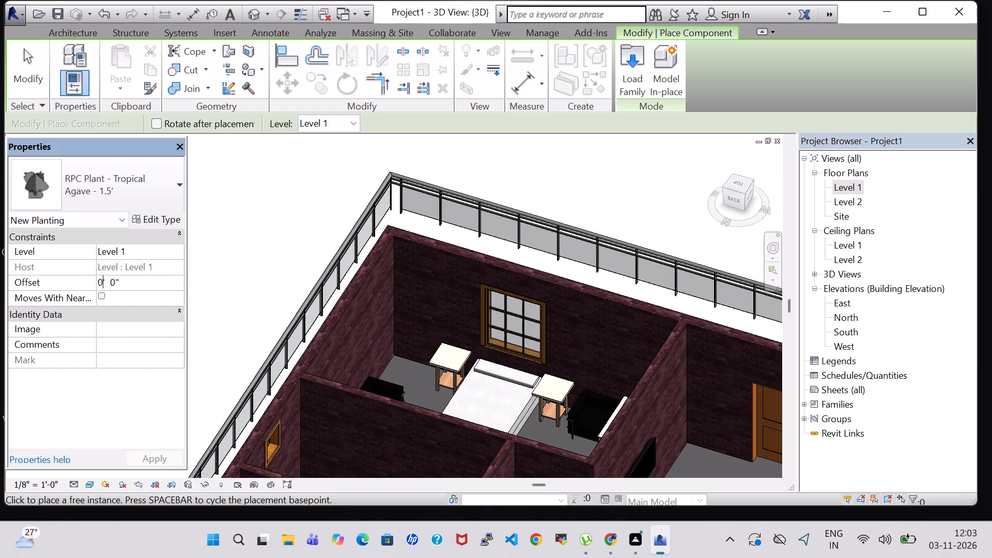
key(BackSpace)
key(2)
key(Right)
key(Right)
key(Right)
key(Right)
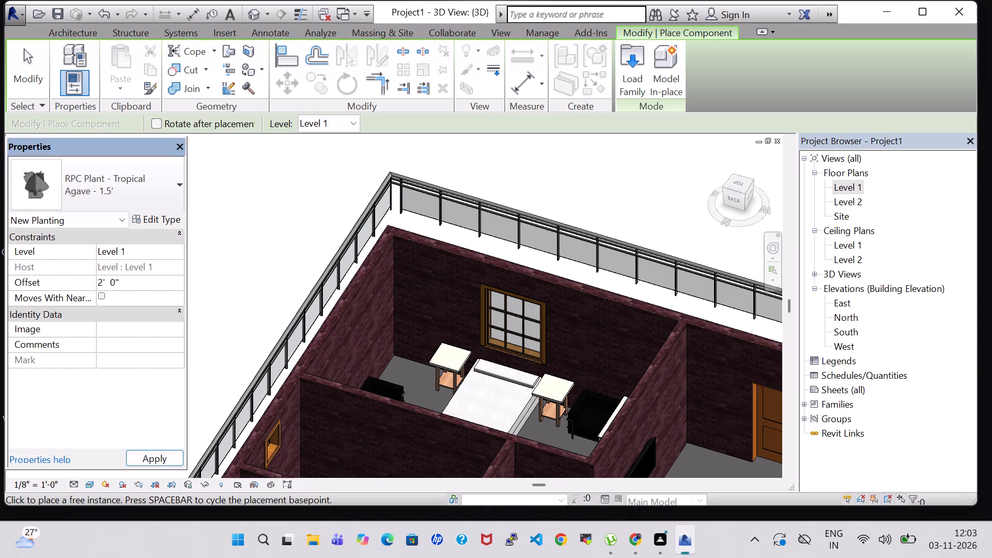
key(BackSpace)
key(6)
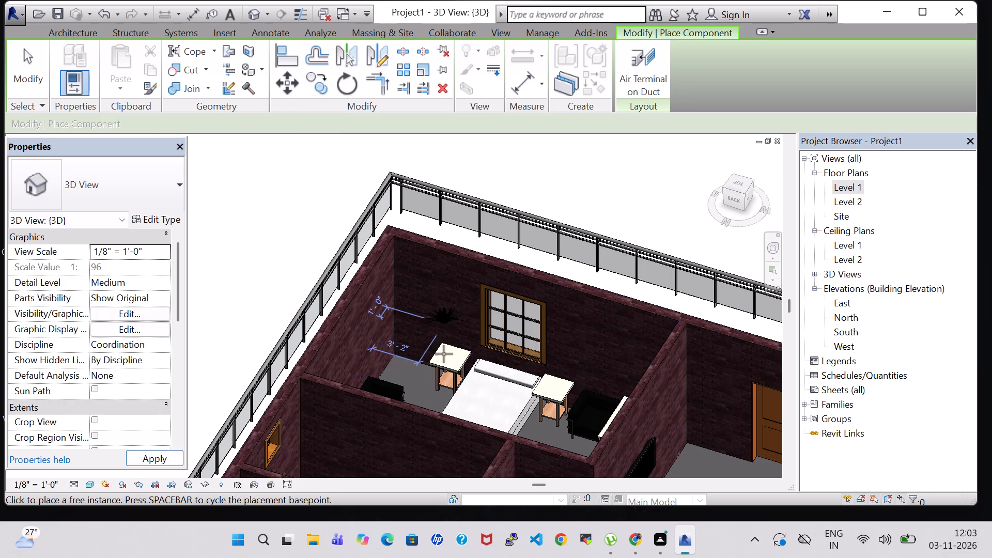
click(447, 358)
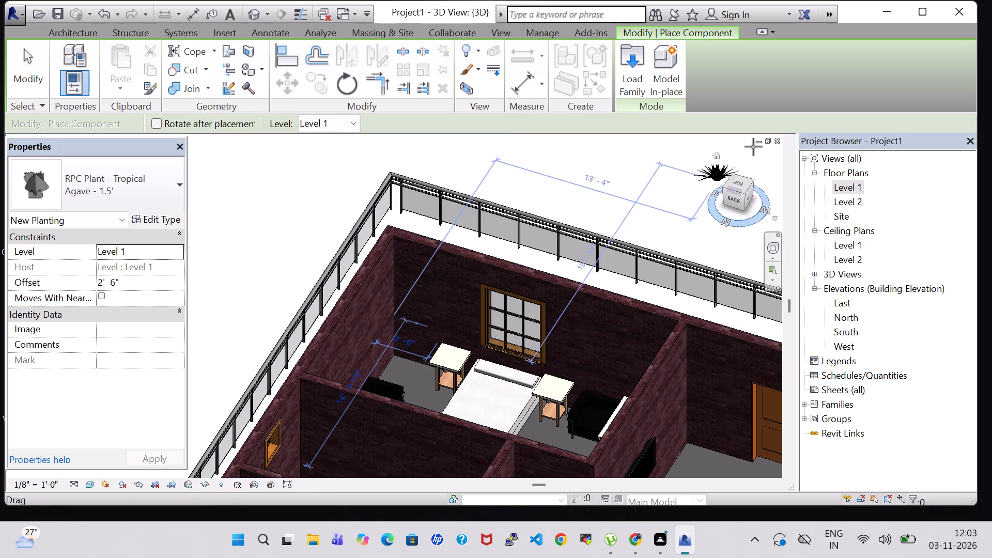
scroll(448, 355, up, 5)
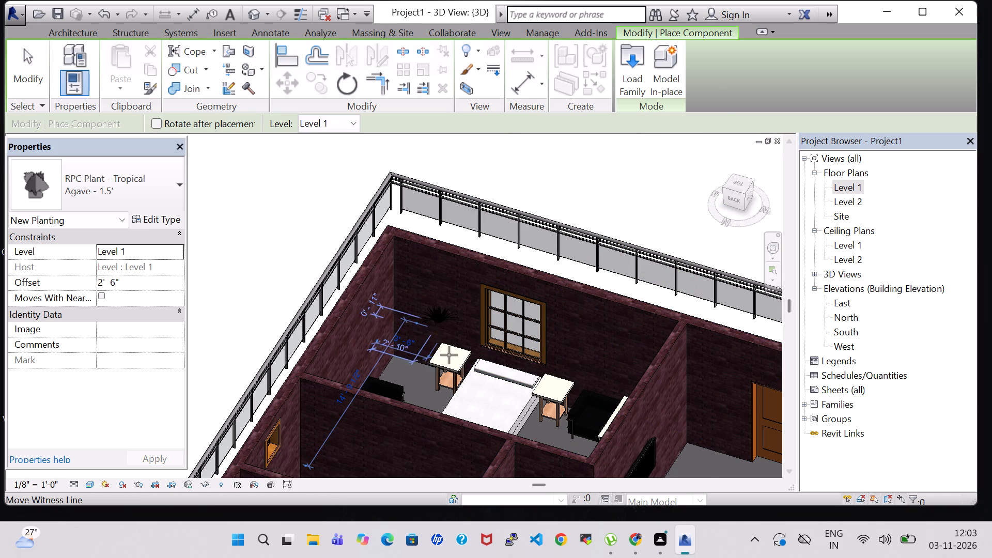
Move the newly placed Agave plant from the exterior wall onto Bedroom 3's night stand nearest the exterior corner in the Level 1 plan.
key(Escape)
key(Escape)
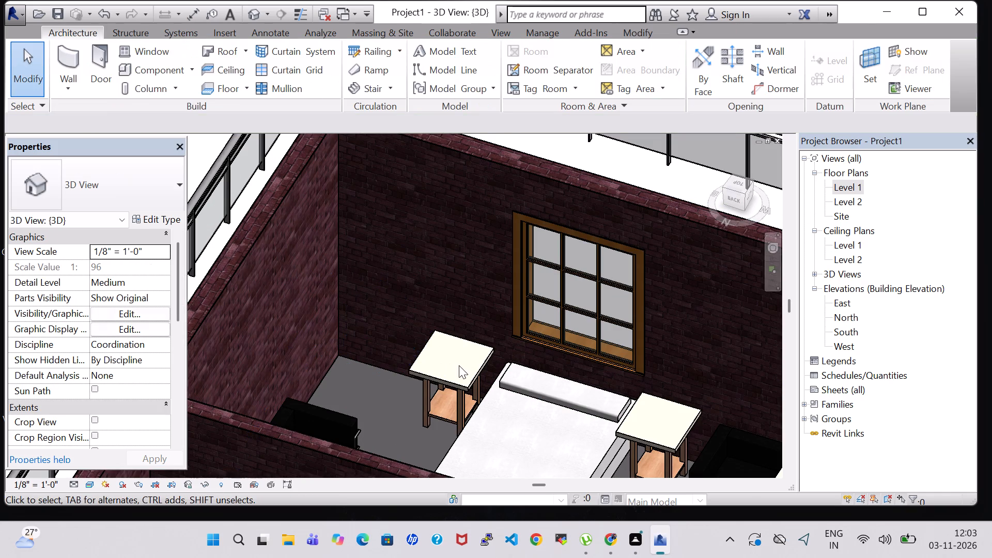
double_click(850, 185)
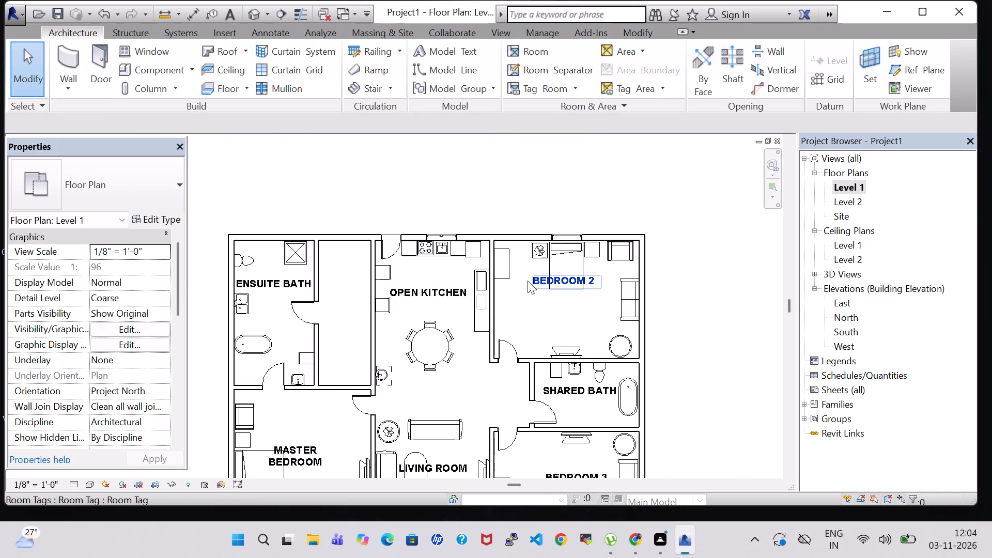
scroll(528, 281, down, 2)
middle_click(680, 342)
middle_drag(677, 319, 678, 297)
click(600, 451)
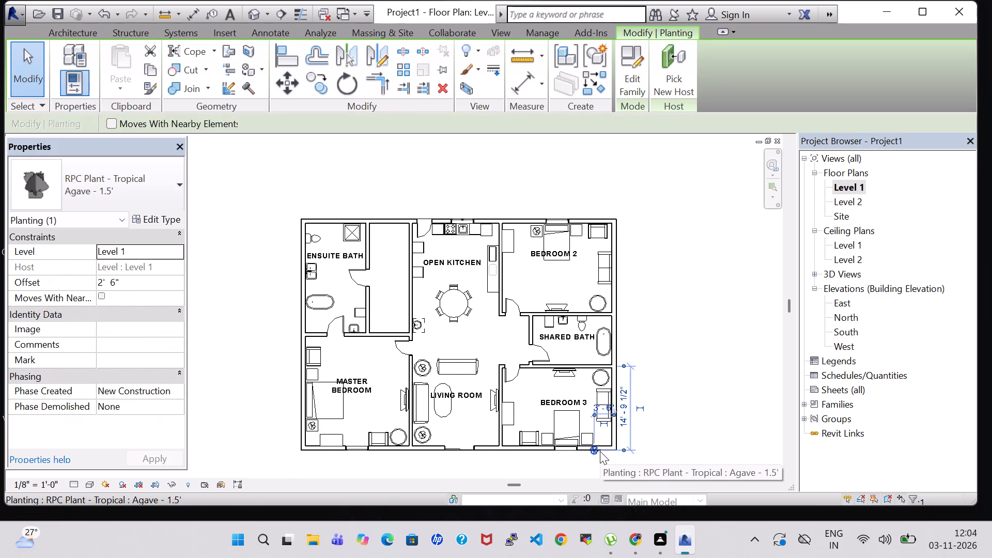
key(Up)
key(Up)
key(Up)
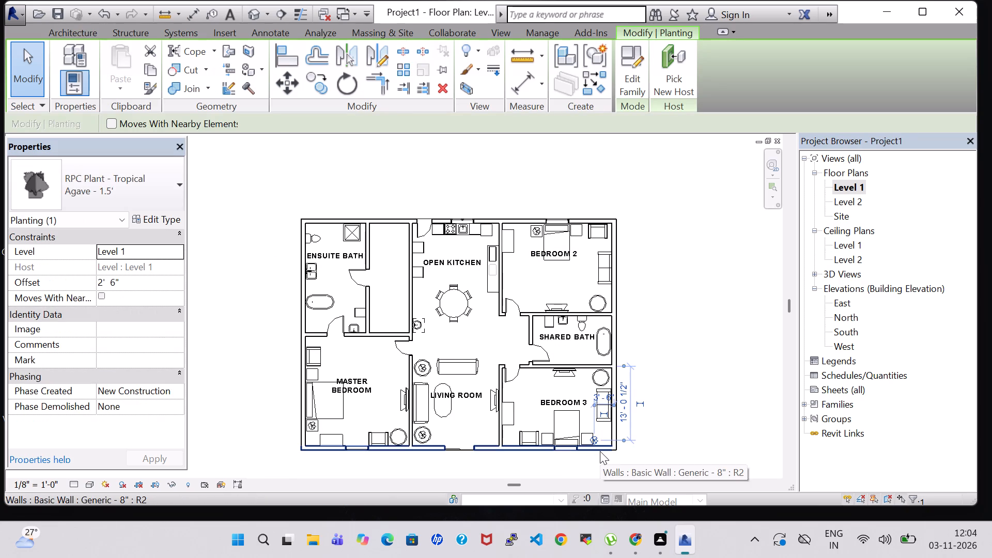
key(Left)
key(Left)
key(Up)
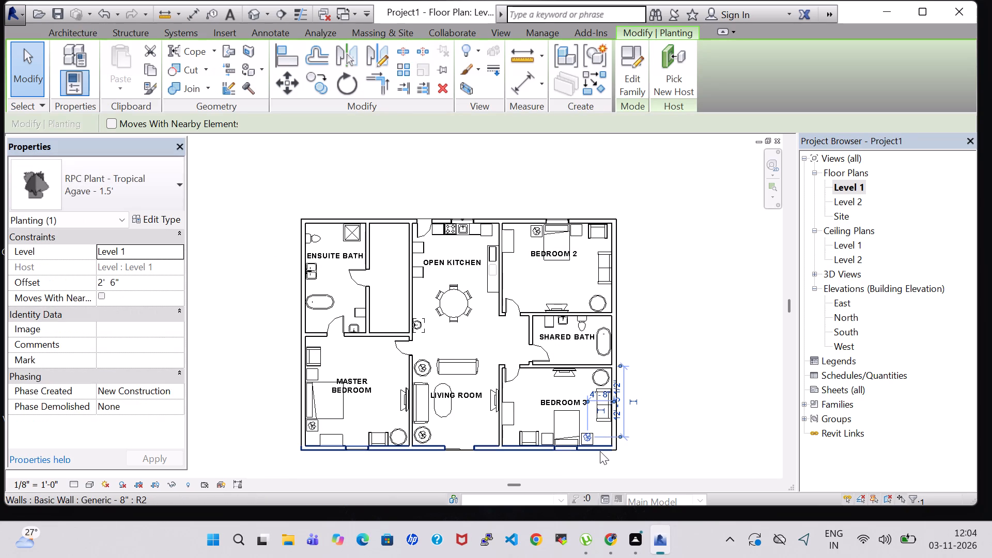
key(Down)
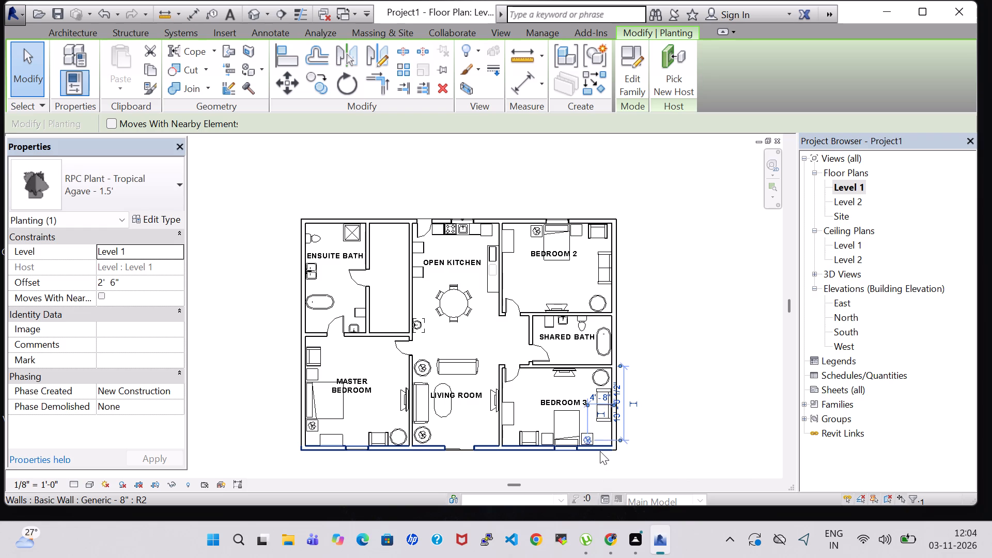
scroll(600, 451, up, 10)
click(750, 352)
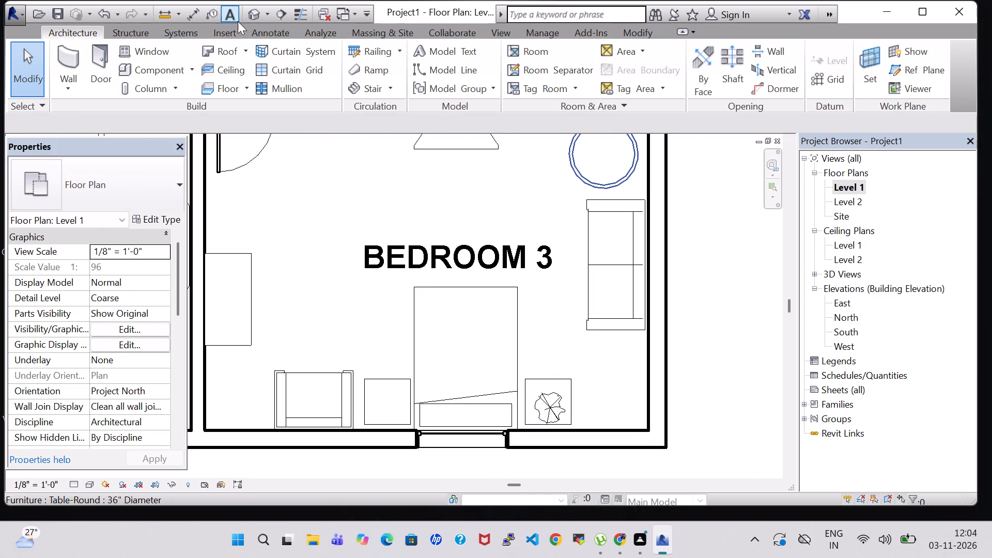
Check the Agave plant's placement on Bedroom 3's corner night stand in 3D and nudge it slightly.
click(553, 402)
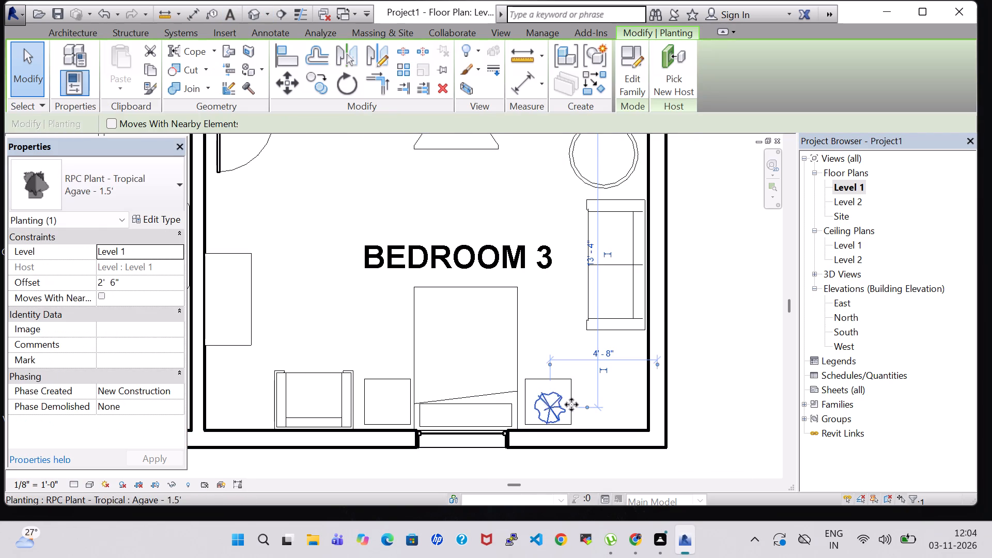
click(254, 12)
scroll(550, 333, down, 1)
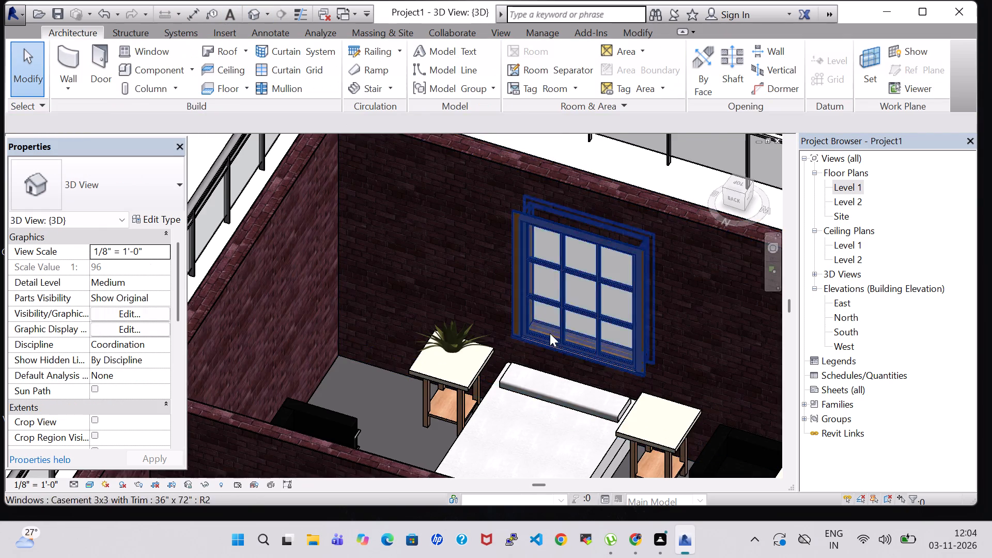
scroll(550, 333, down, 2)
click(498, 334)
key(Down)
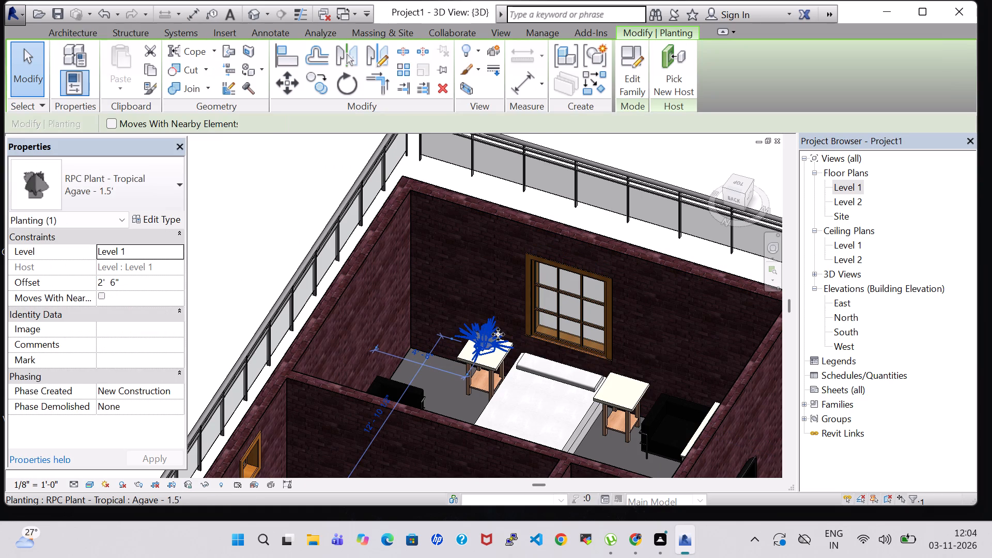
click(281, 212)
scroll(281, 212, down, 3)
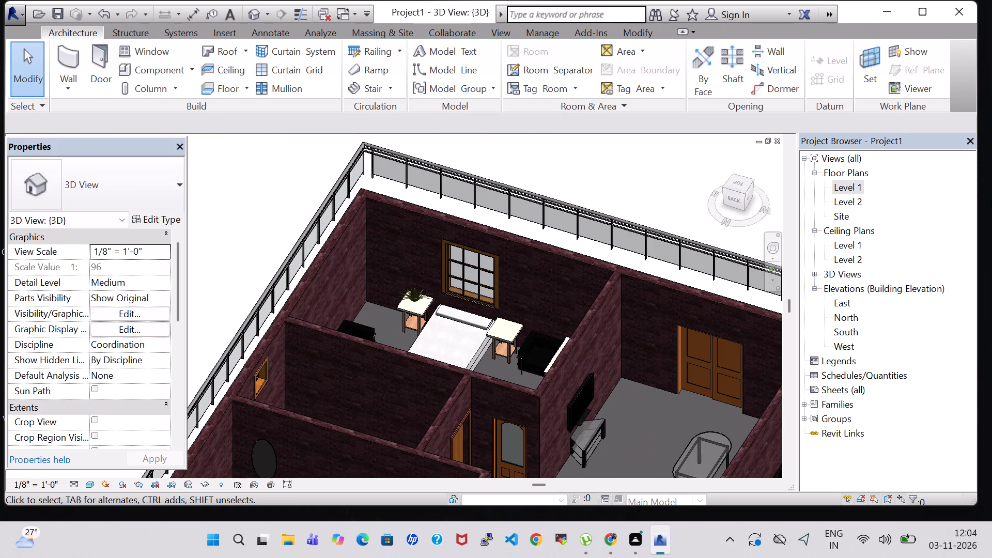
Place an RPC Plant - Tropical Crane Lily - 3' with a 2' 6" offset on the living room's oval table in Level 1.
double_click(847, 188)
scroll(543, 360, down, 6)
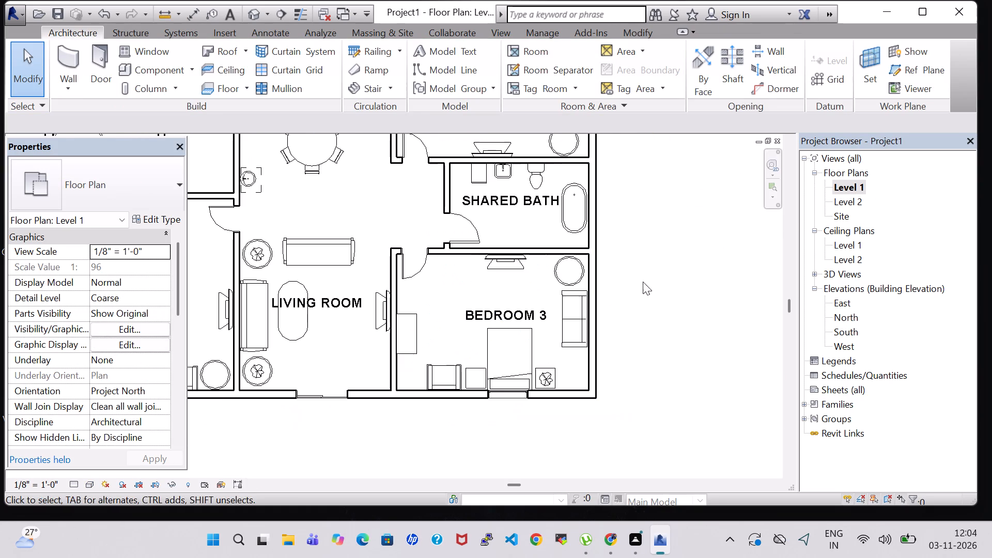
click(679, 269)
middle_click(658, 243)
middle_drag(623, 181, 710, 256)
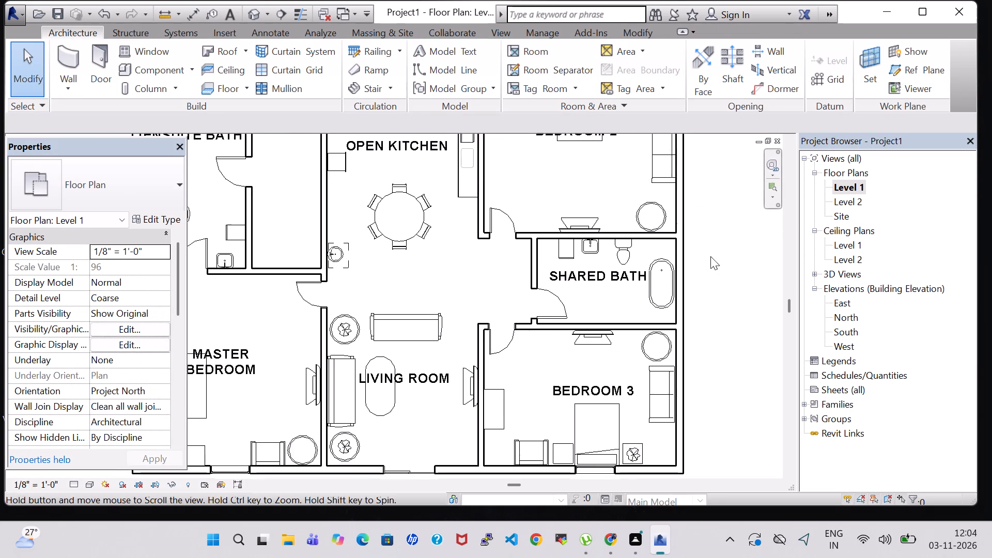
scroll(710, 256, down, 3)
middle_click(733, 227)
middle_drag(730, 236, 711, 266)
middle_click(711, 266)
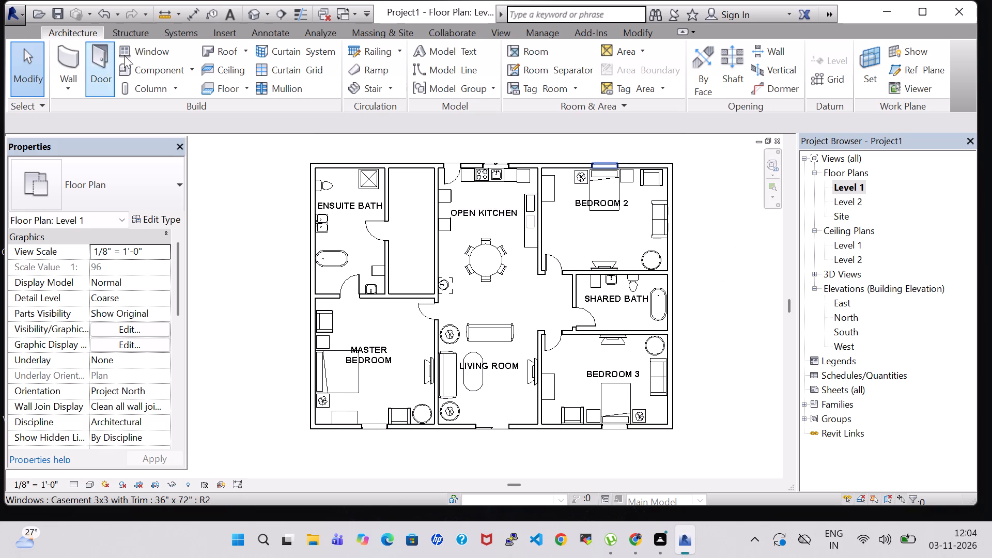
click(156, 72)
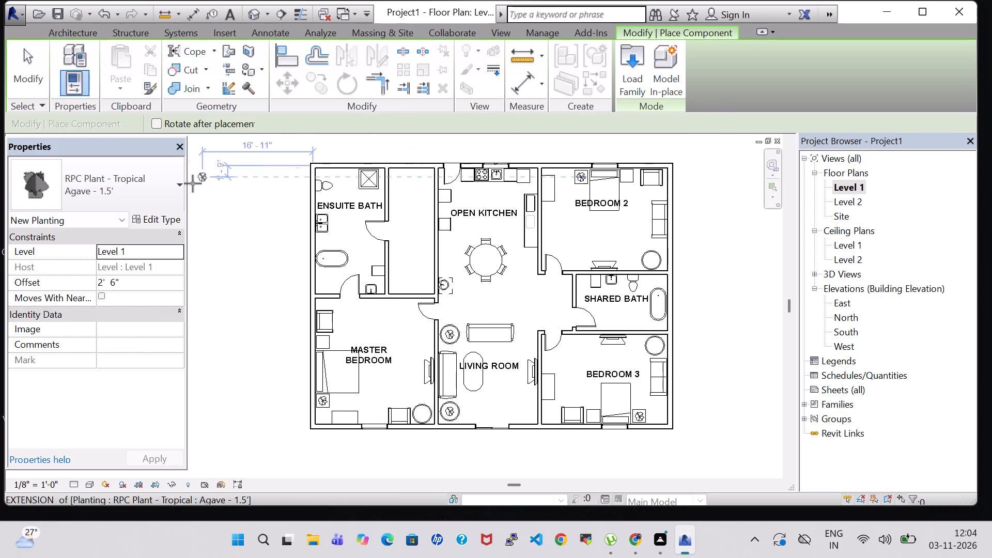
click(146, 193)
scroll(94, 284, up, 3)
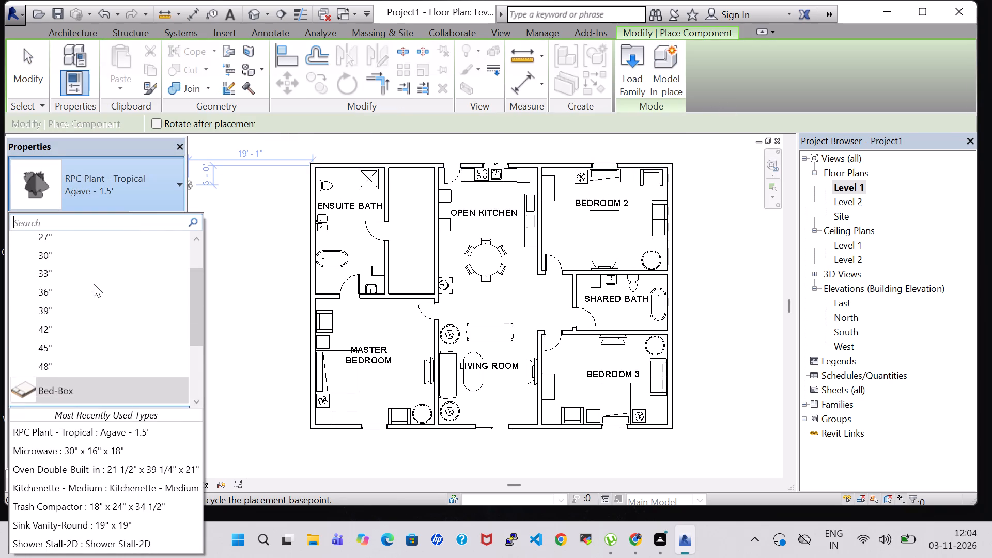
scroll(94, 284, up, 7)
text(rp)
click(87, 295)
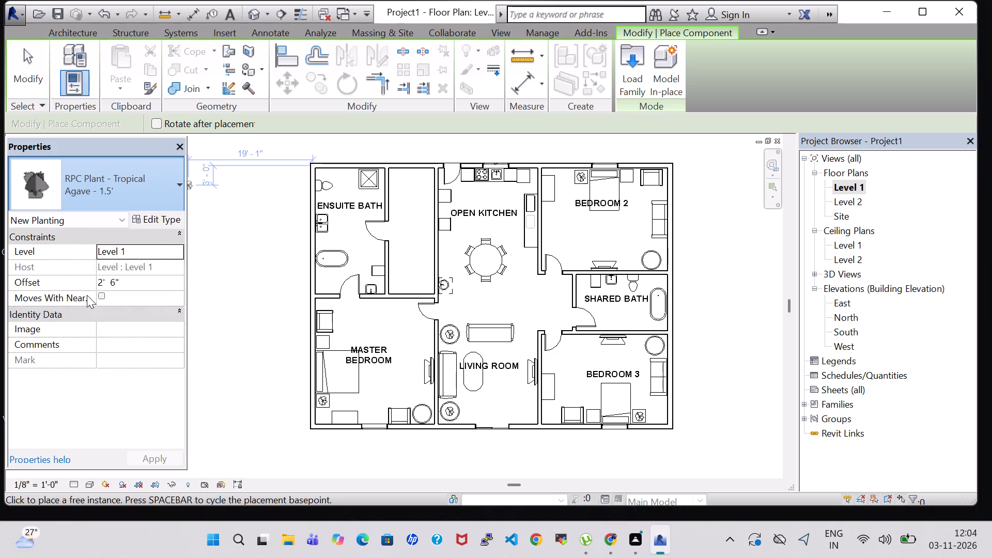
click(104, 285)
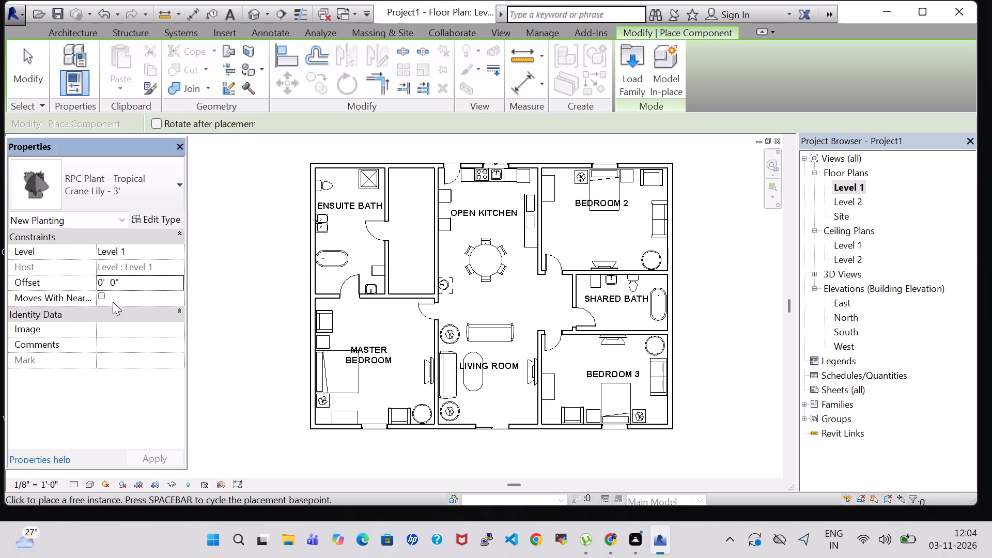
key(BackSpace)
key(2)
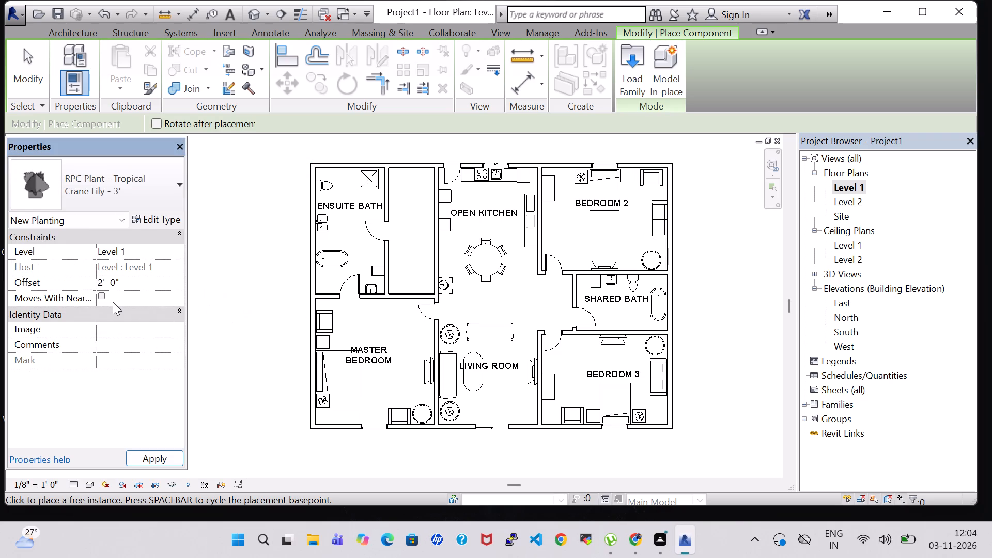
key(Right)
key(Right)
key(Right)
key(Right)
key(BackSpace)
key(6)
scroll(456, 362, up, 5)
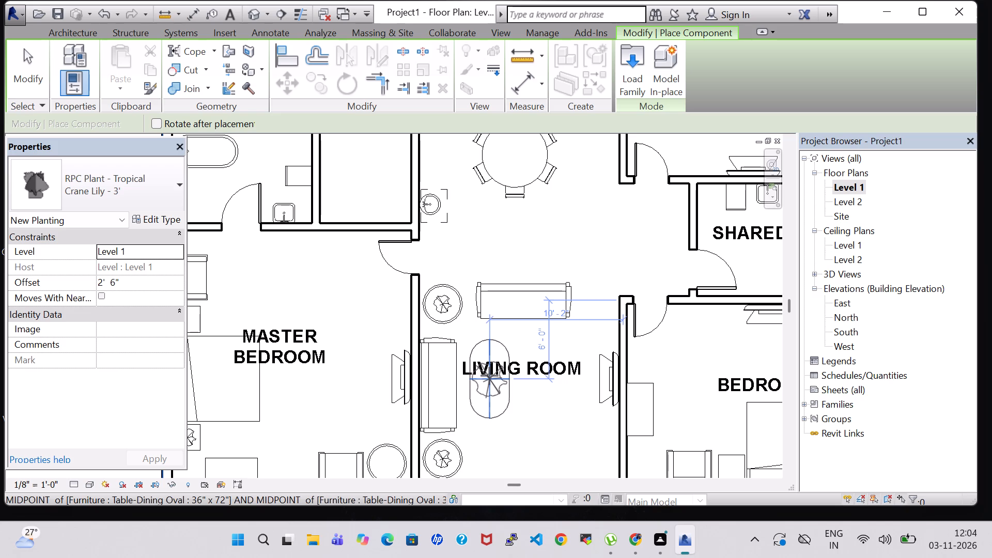
click(489, 376)
key(Escape)
key(Escape)
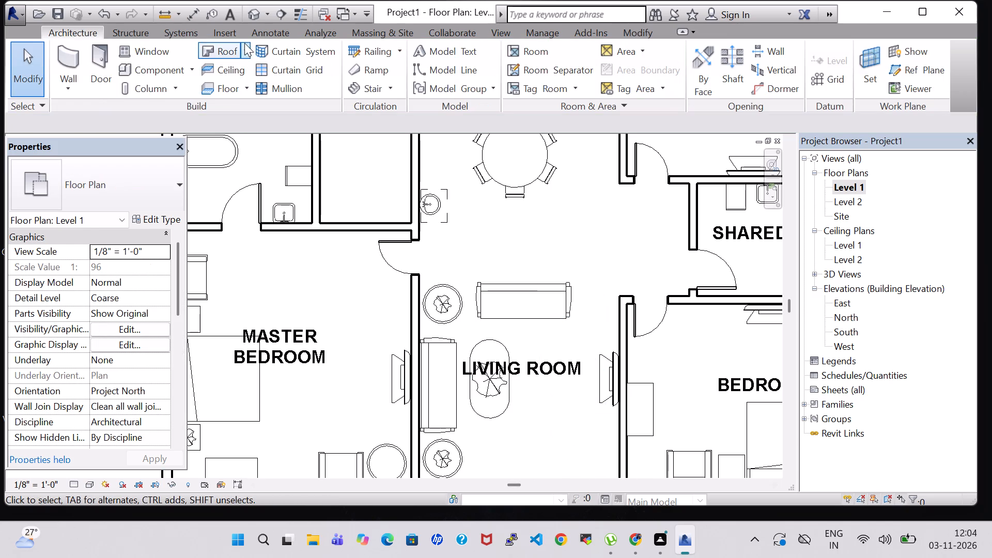
click(256, 6)
scroll(549, 283, down, 3)
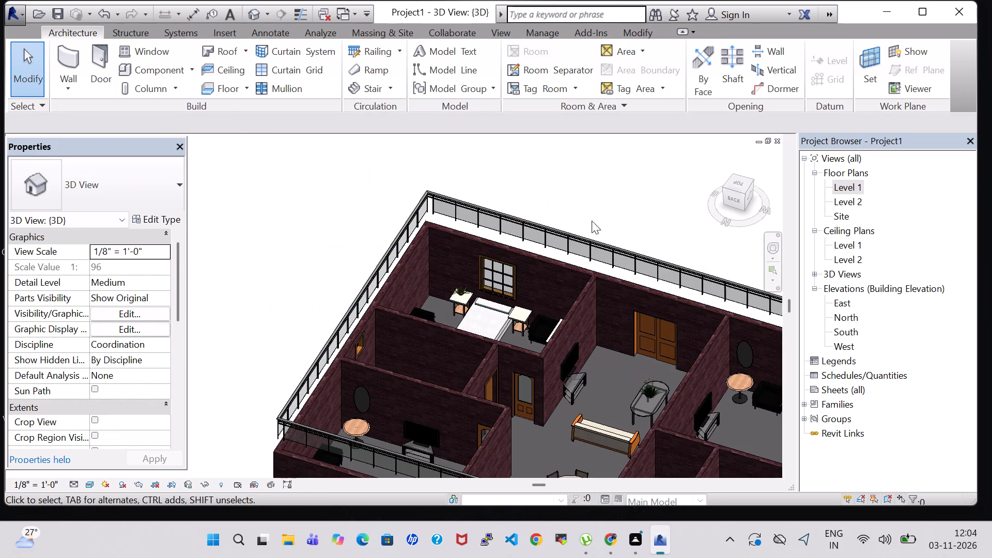
Load the Table-Ellipse family from the Tables folder of the US Imperial Furniture library.
double_click(855, 190)
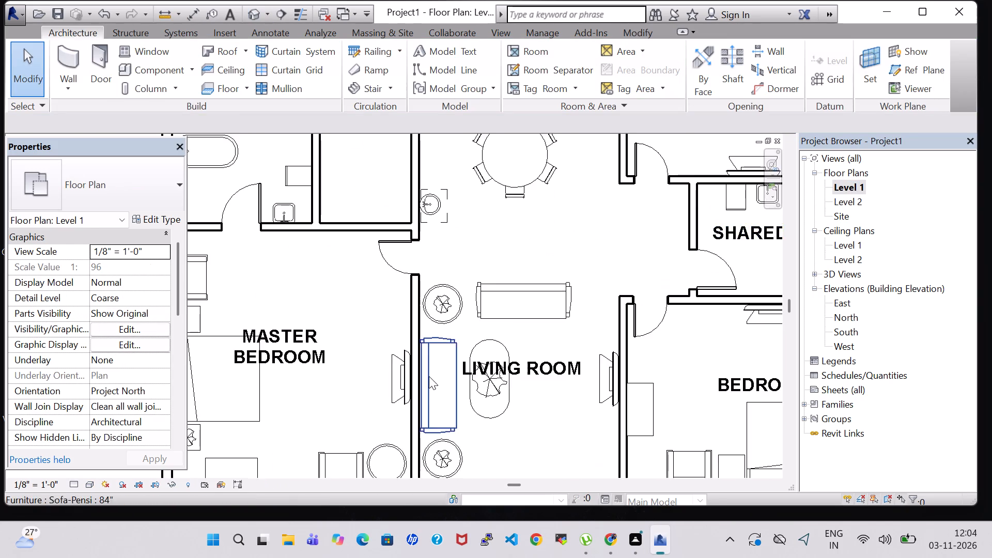
scroll(469, 365, down, 4)
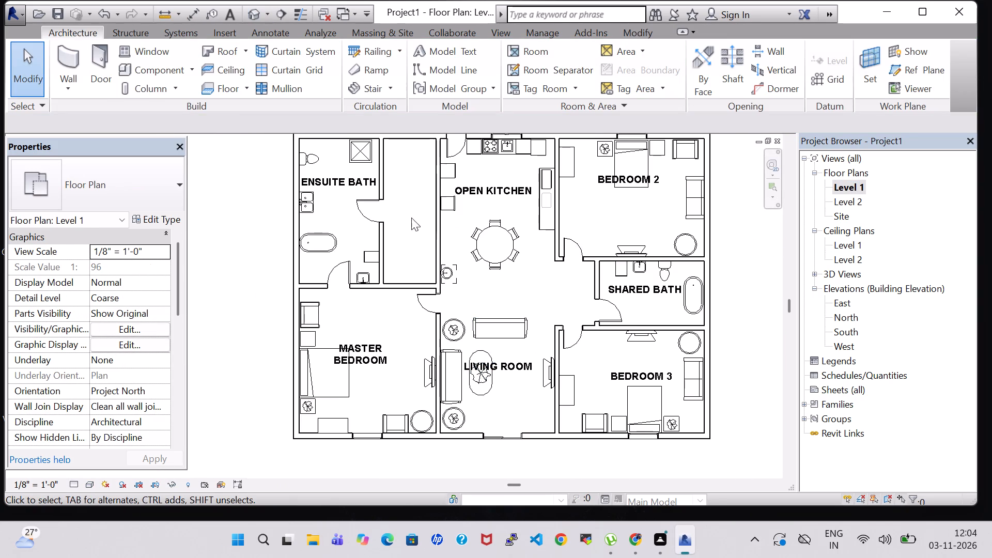
click(247, 222)
middle_drag(748, 239, 723, 249)
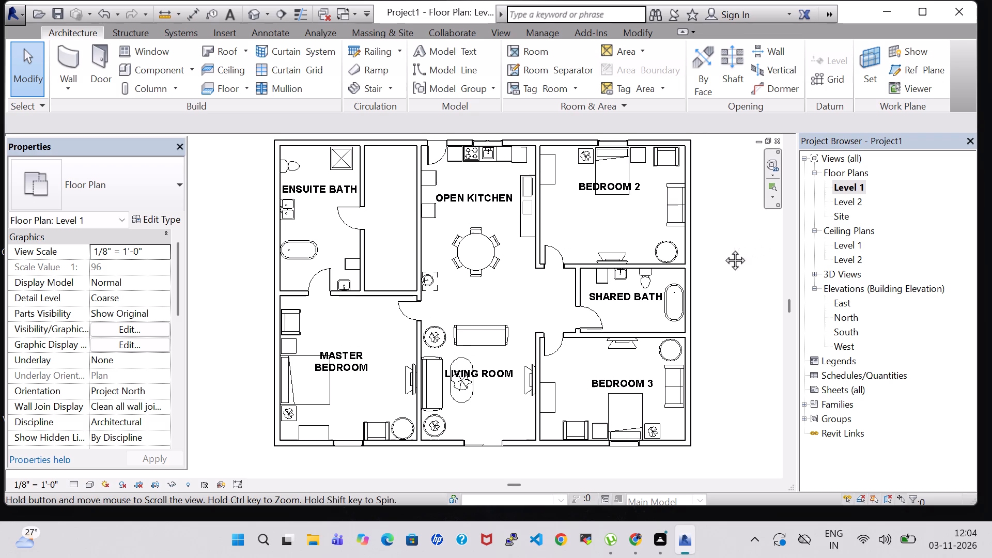
middle_drag(723, 249, 712, 256)
click(167, 67)
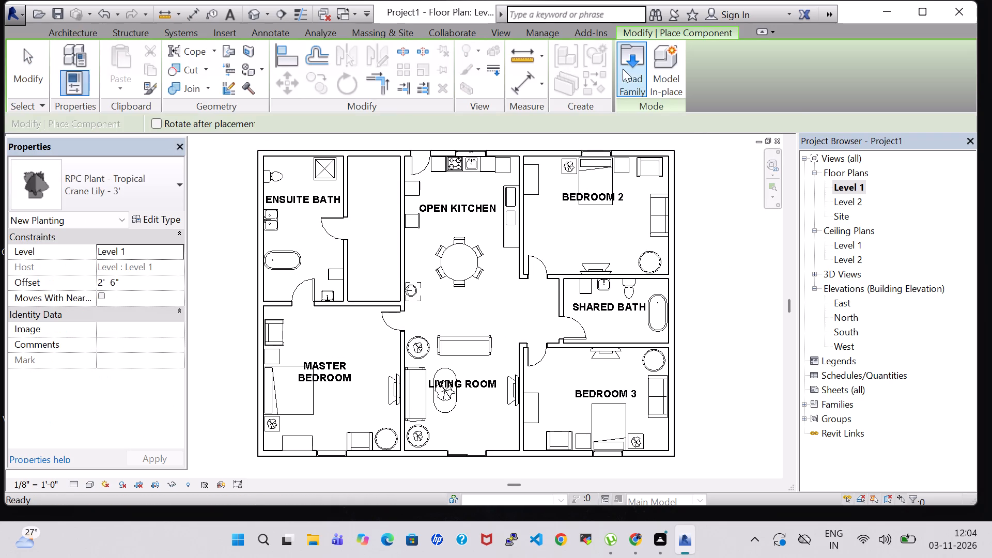
click(630, 73)
scroll(600, 225, down, 1)
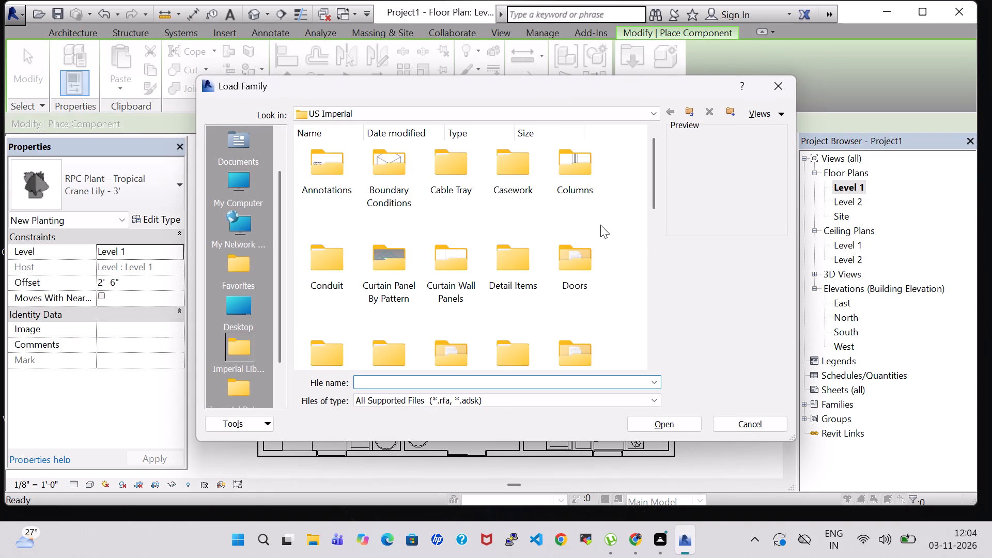
double_click(585, 212)
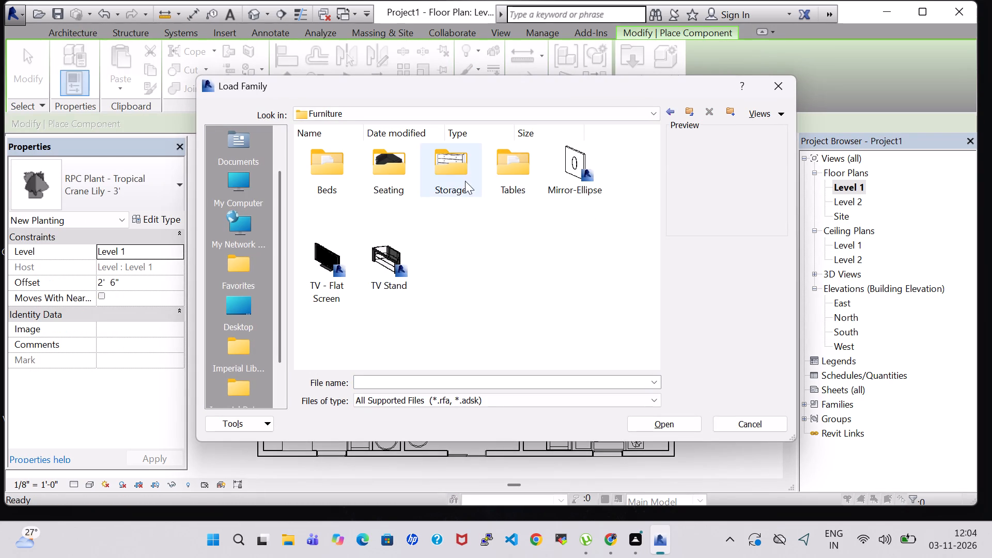
double_click(538, 171)
click(380, 260)
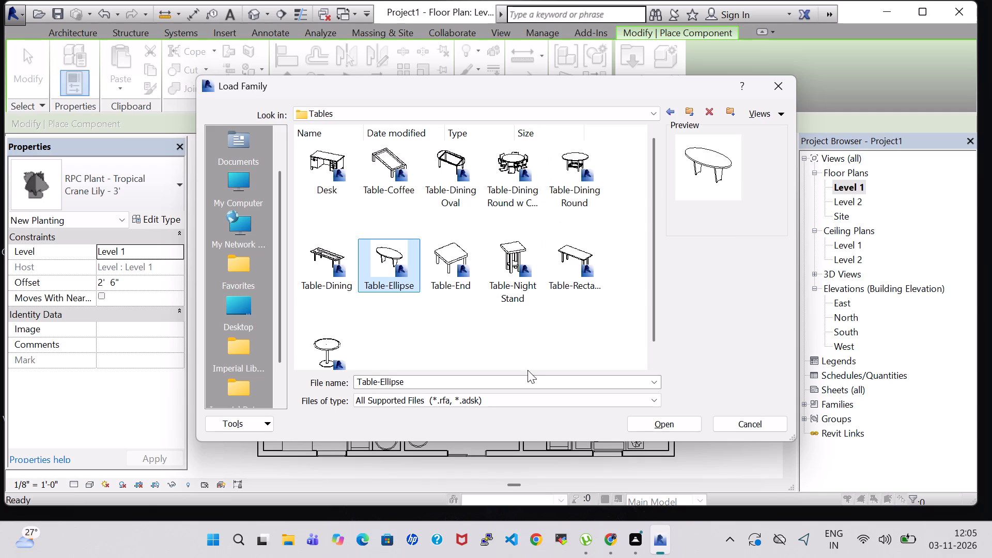
click(672, 427)
Place a Crane Lily - 3' plant in the open kitchen beside the dining table, about 13' 9" from the Bedroom 2-side wall.
scroll(426, 275, up, 5)
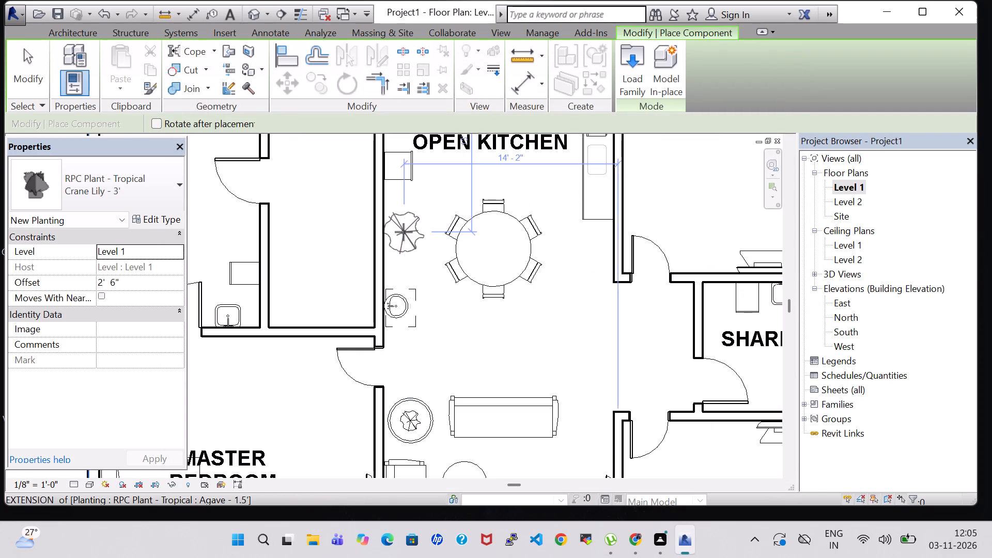
click(407, 232)
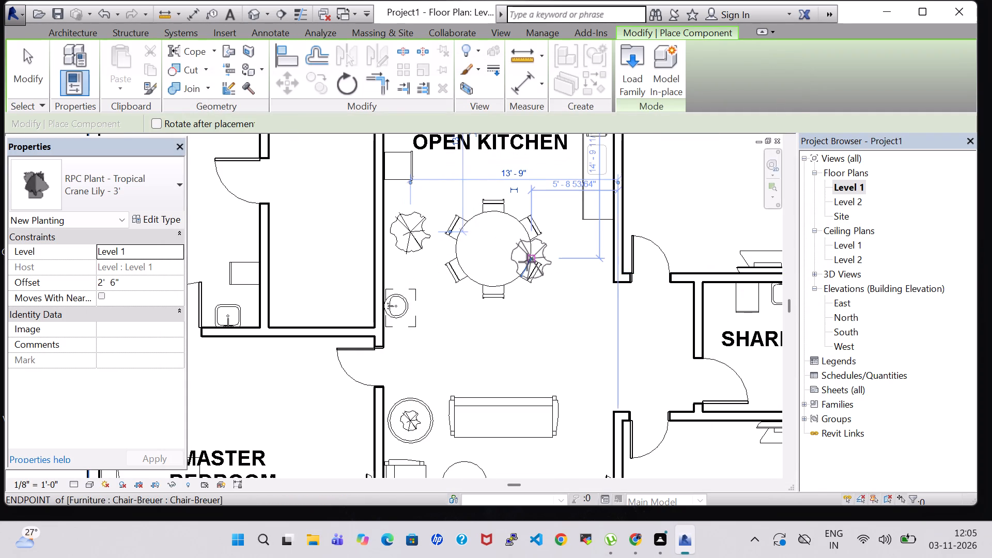
key(Escape)
key(Escape)
Nudge the 60" round dining table with chairs away from the kitchen's Crane Lily, toward the Bedroom 2 side.
click(521, 241)
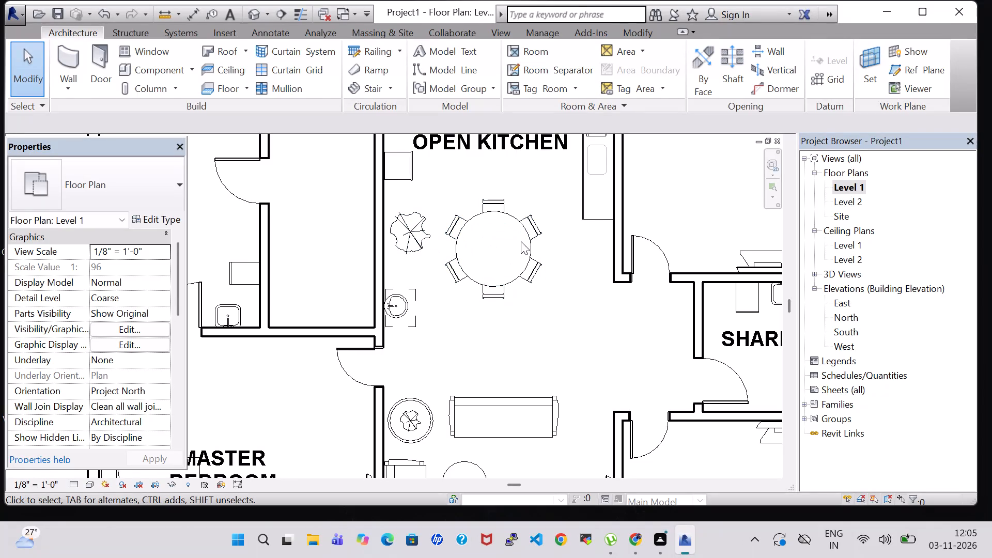
click(528, 243)
key(Right)
key(Right)
key(Right)
key(Right)
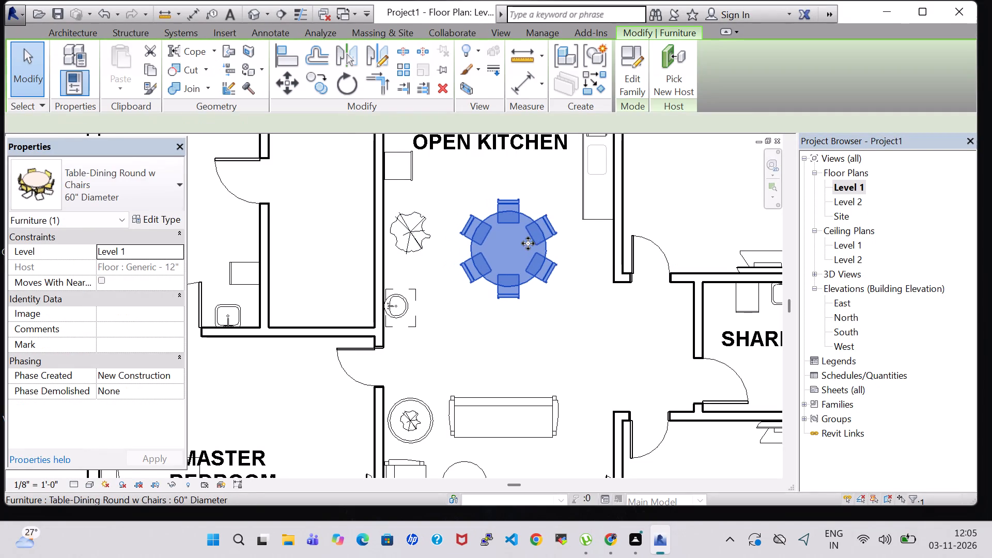
Nudge the kitchen's Crane Lily plant away from the dining table to 14' 0" from the Bedroom 2-side wall.
click(313, 241)
click(420, 235)
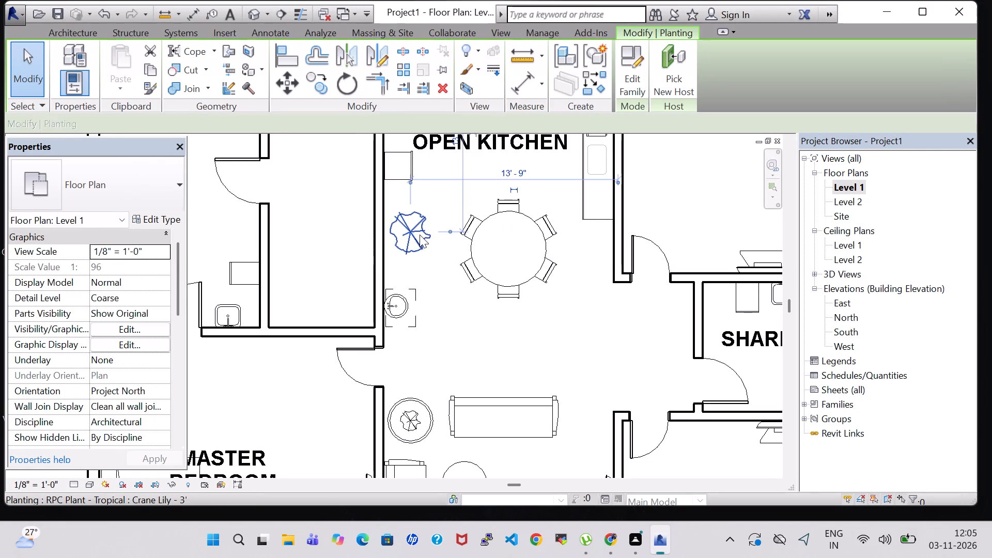
key(Left)
key(Down)
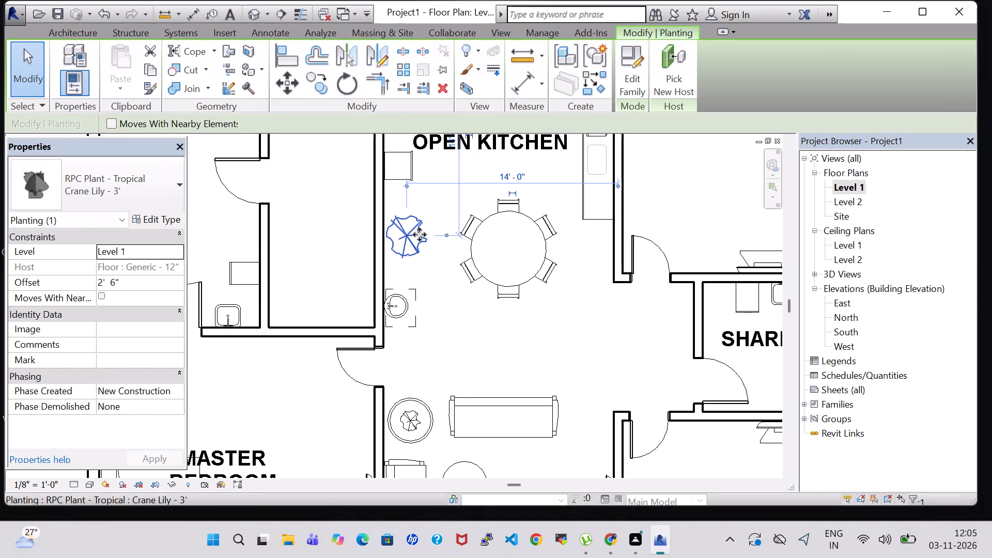
click(317, 220)
Place a 60" x 48" Table-Ellipse under the open kitchen's Crane Lily, rotated so its long side runs along the wall.
click(153, 65)
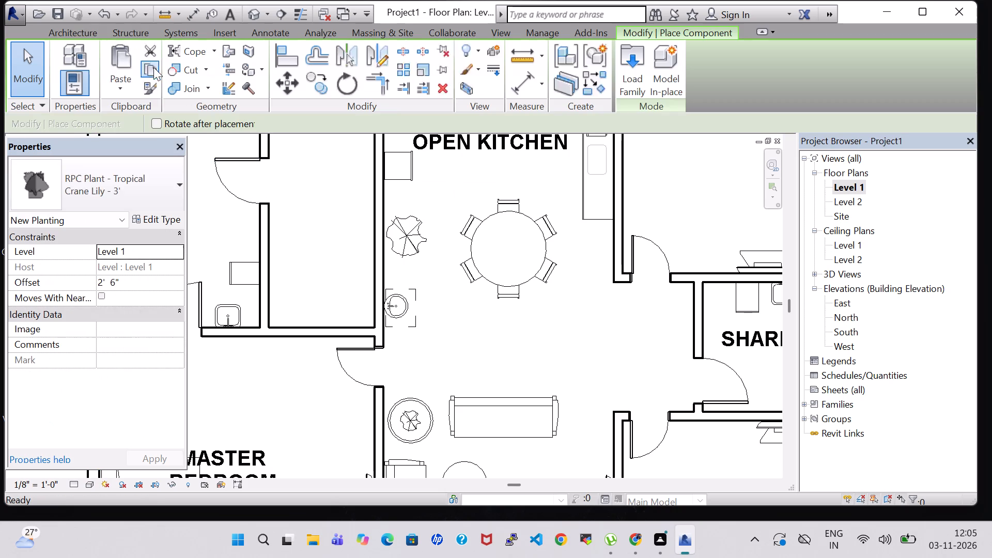
click(135, 175)
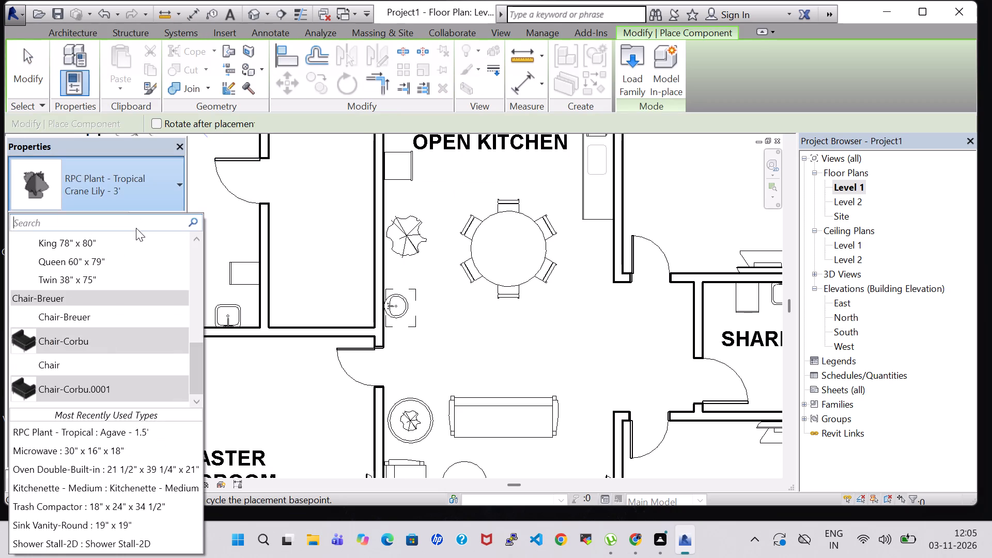
text(tab)
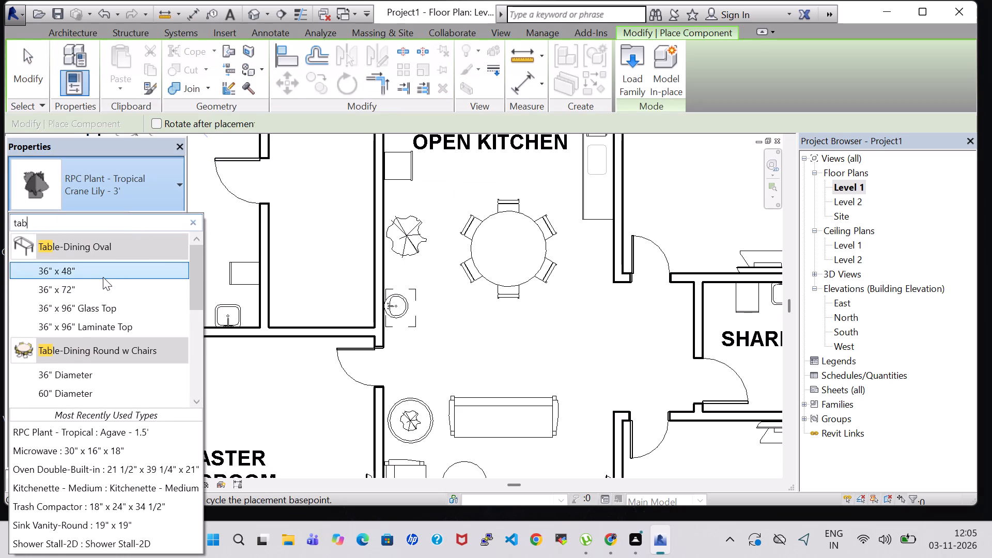
scroll(103, 277, down, 3)
click(66, 342)
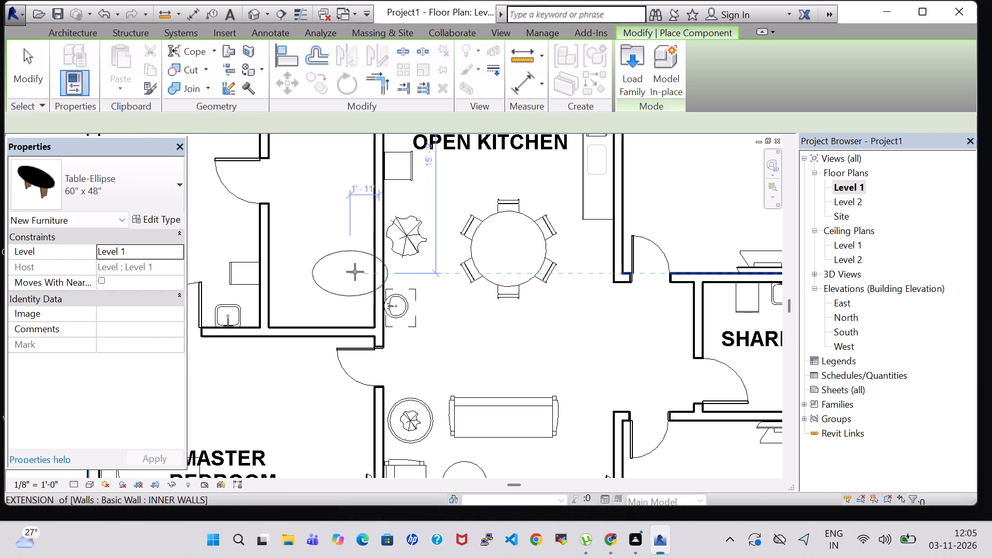
key(space)
key(space)
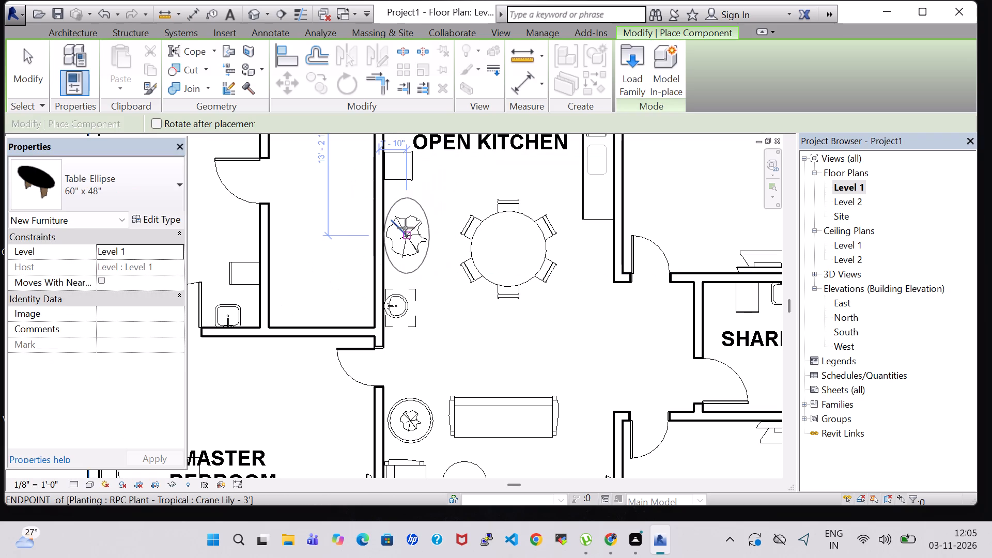
click(406, 228)
key(Escape)
key(Escape)
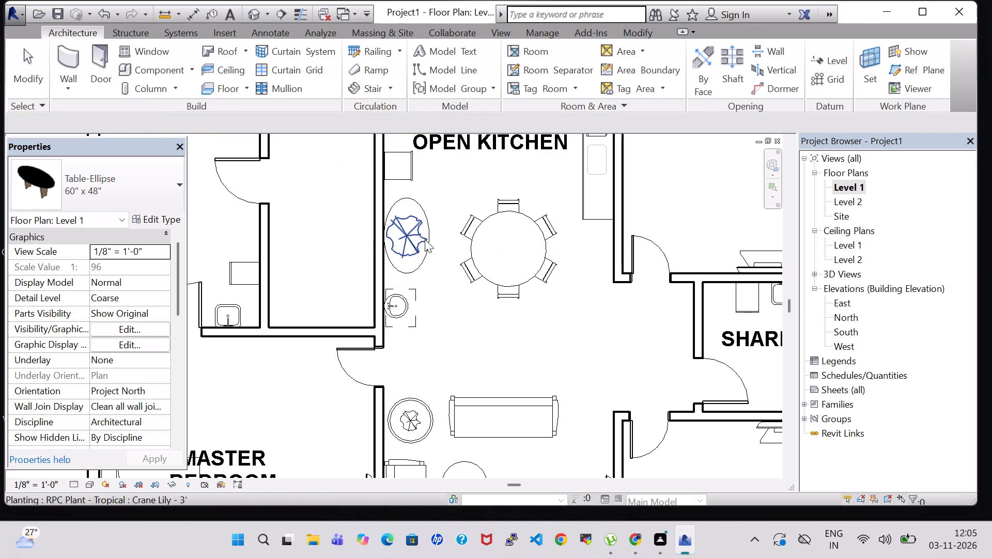
Examine the kitchen's plant and elliptical table and the furnished rooms in the 3D view from several angles.
click(398, 240)
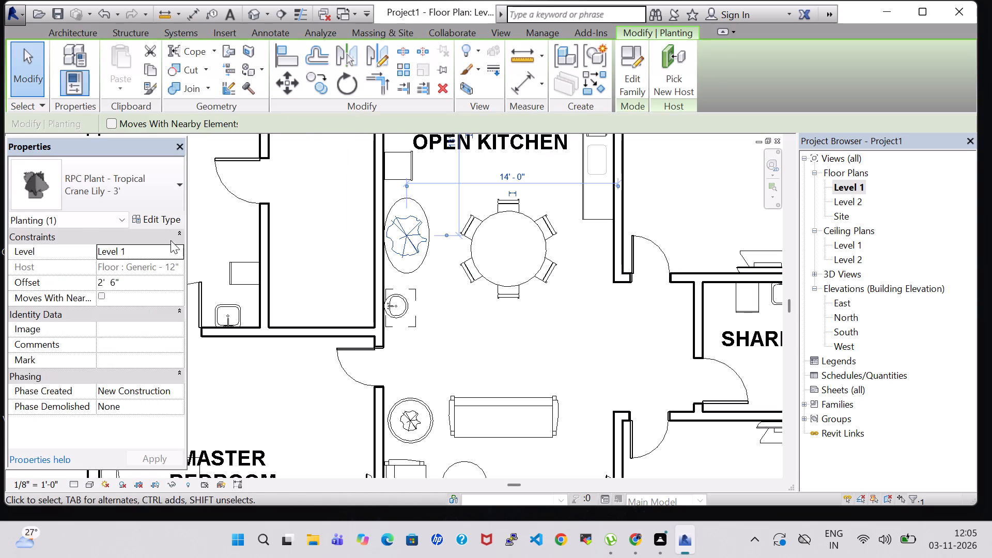
click(252, 17)
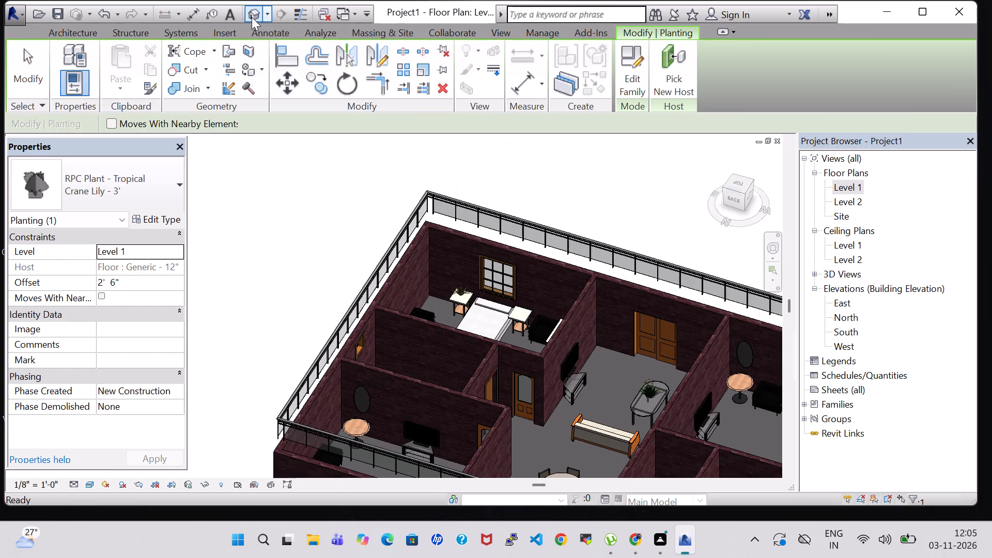
shift+middle_click(629, 184)
shift+middle_click(629, 184)
shift+middle_drag(629, 184, 629, 190)
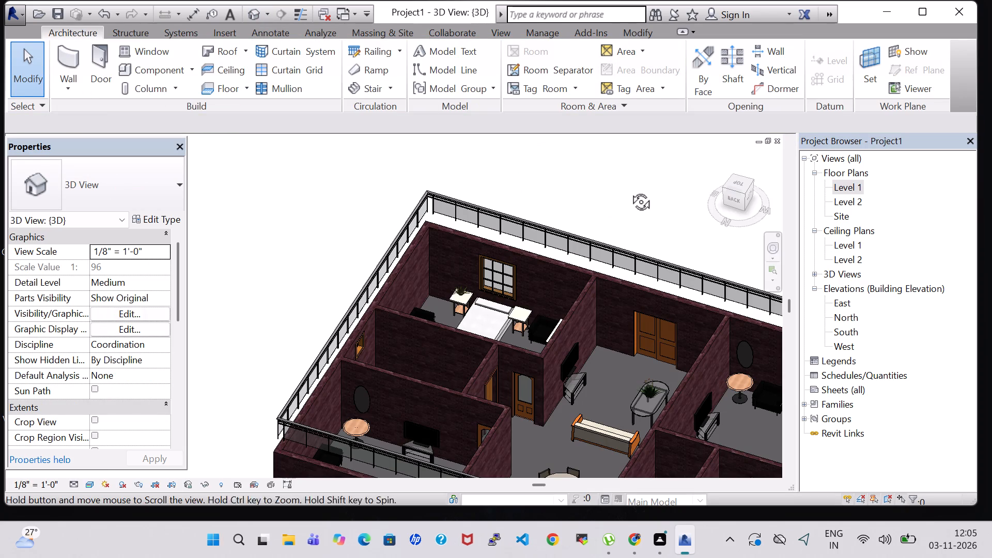
shift+middle_drag(629, 190, 633, 386)
shift+middle_click(641, 386)
shift+middle_drag(647, 386, 674, 384)
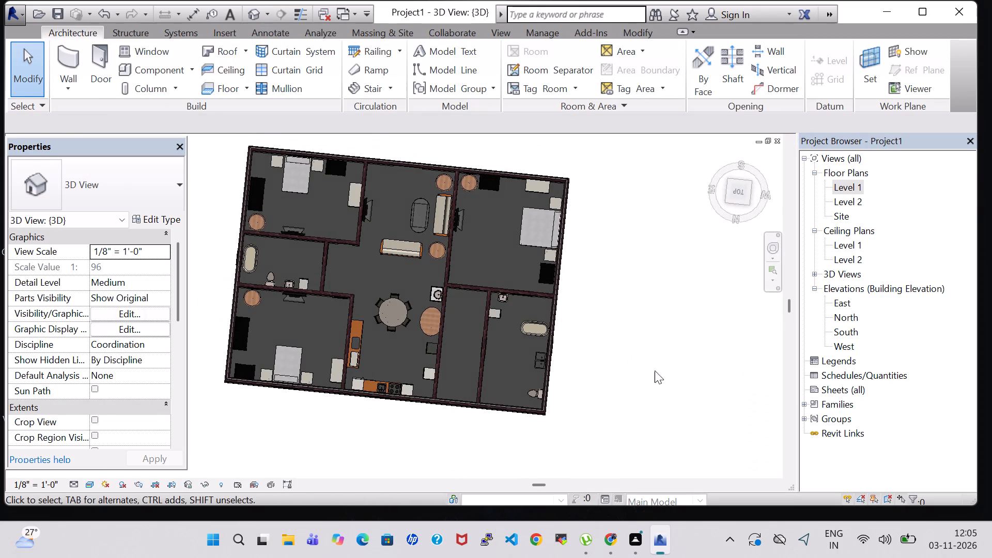
middle_drag(358, 430, 390, 424)
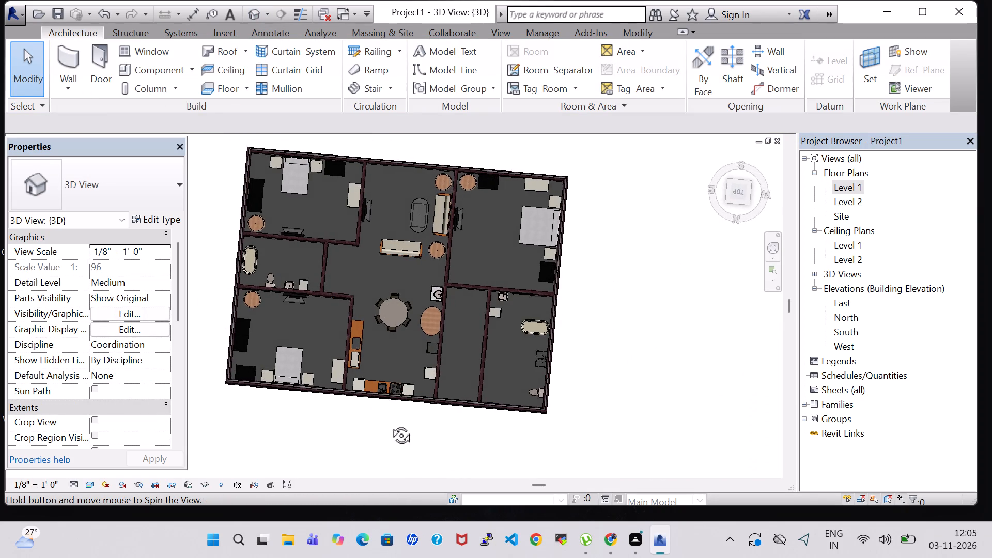
middle_drag(390, 424, 534, 280)
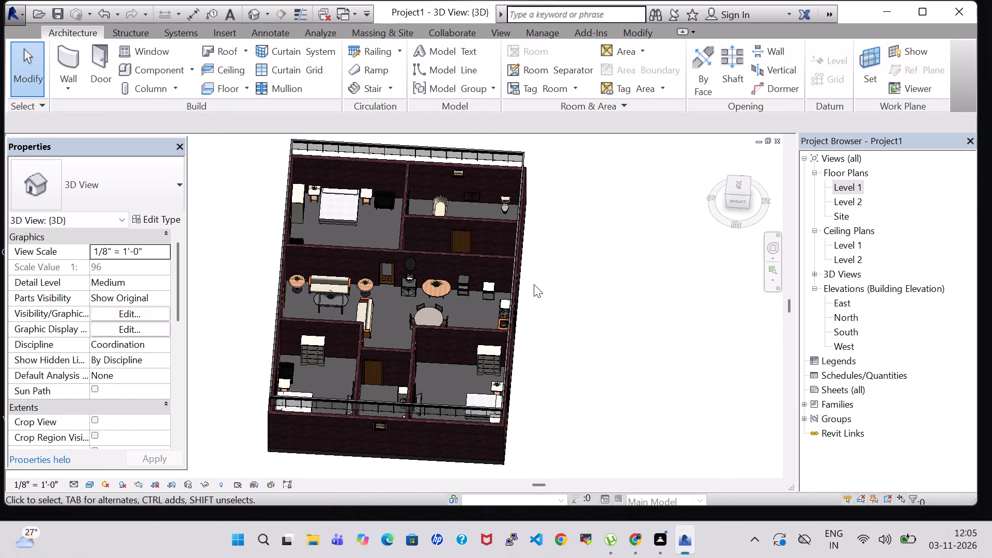
shift+middle_drag(534, 284, 612, 295)
shift+middle_drag(581, 233, 655, 262)
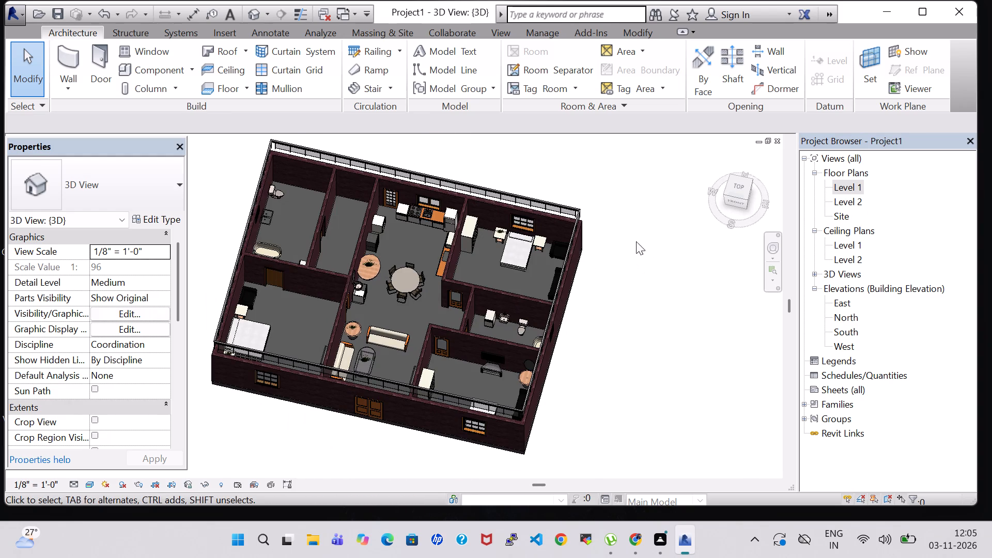
shift+middle_drag(640, 243, 645, 274)
shift+middle_click(609, 308)
shift+middle_drag(612, 308, 624, 327)
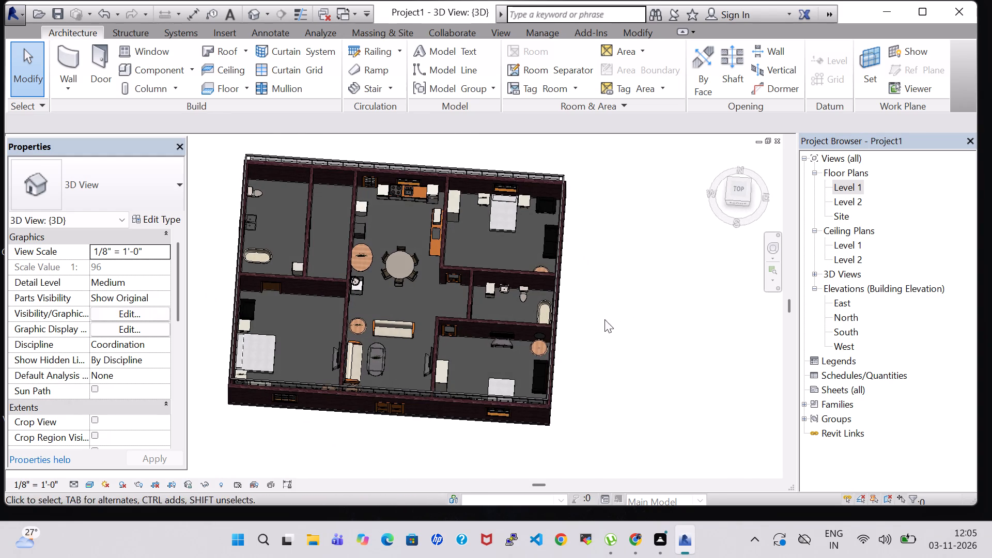
middle_drag(605, 319, 644, 322)
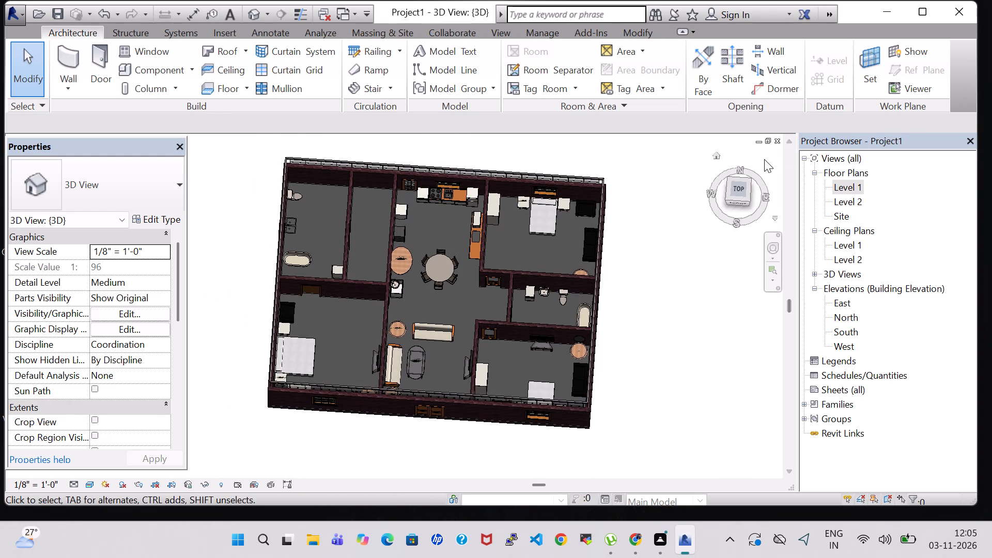
Orient the 3D view to a straight Top view with north up, framing the whole house.
click(744, 171)
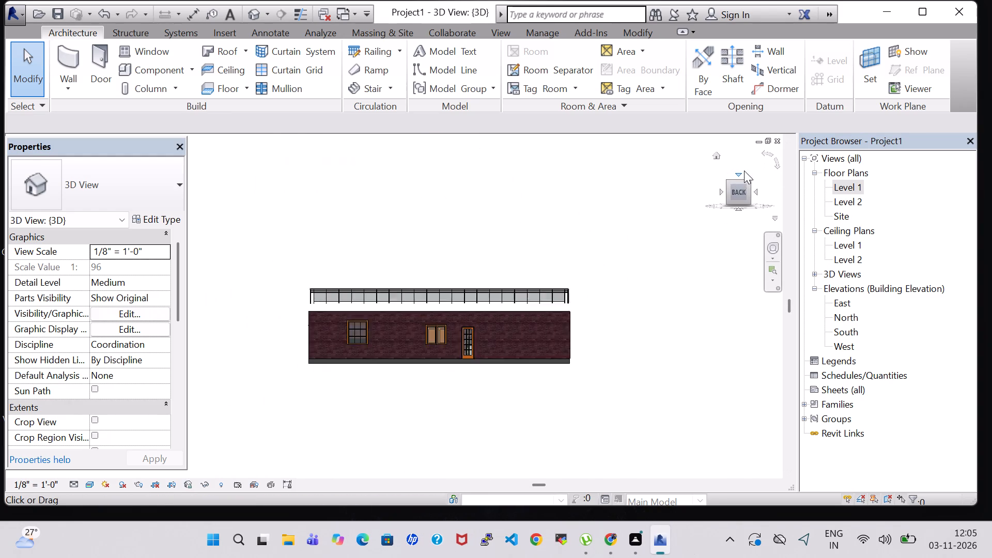
click(742, 174)
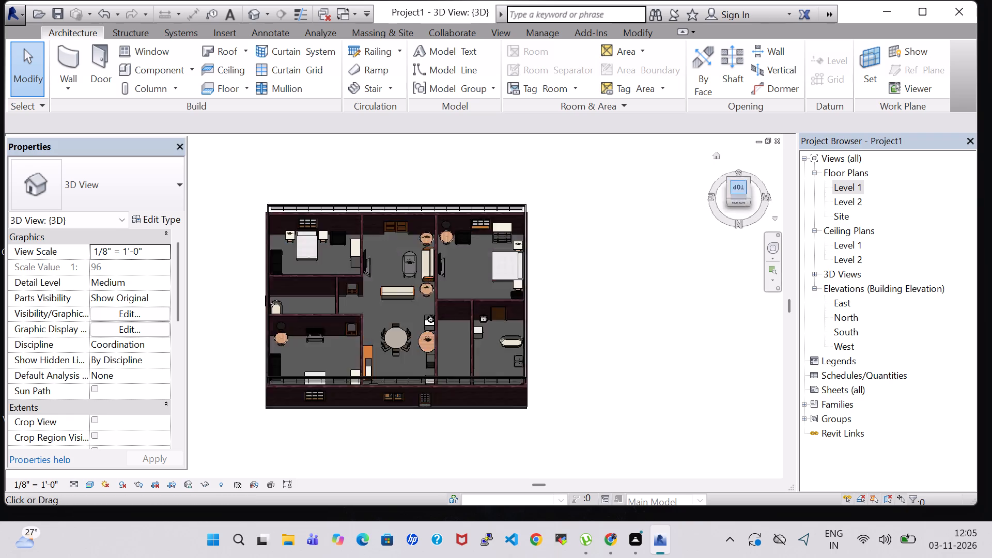
scroll(499, 268, up, 2)
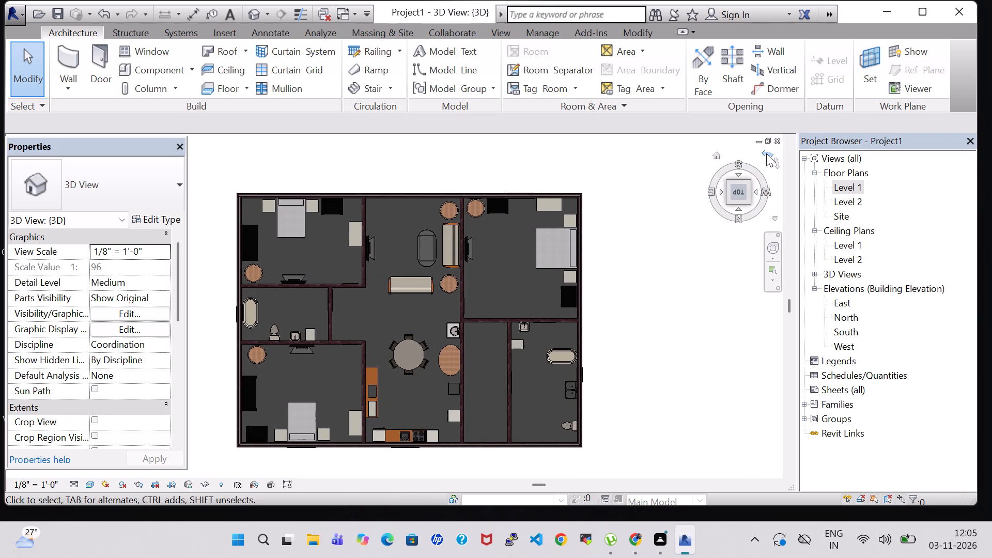
click(766, 153)
click(766, 153)
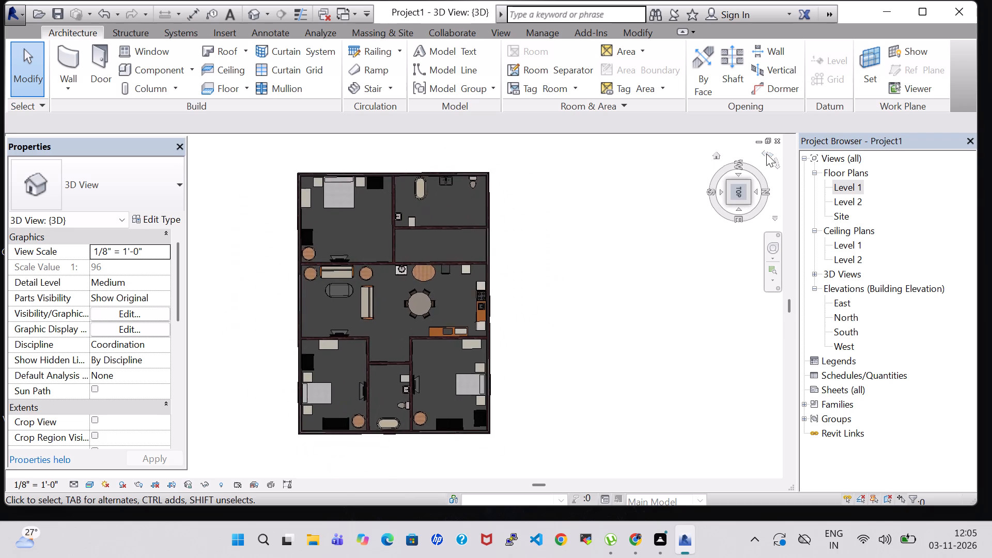
scroll(400, 275, up, 4)
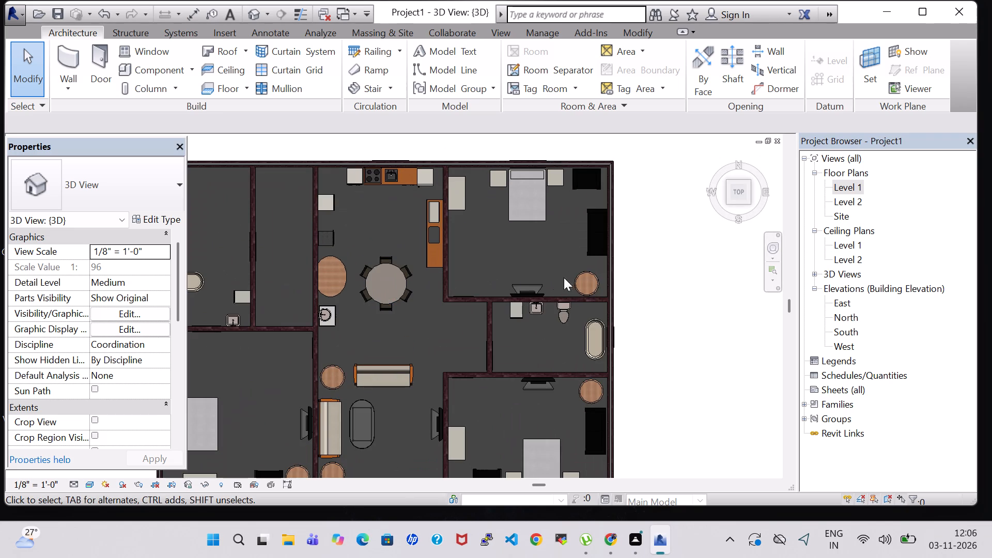
scroll(645, 277, down, 1)
middle_click(650, 277)
middle_click(673, 257)
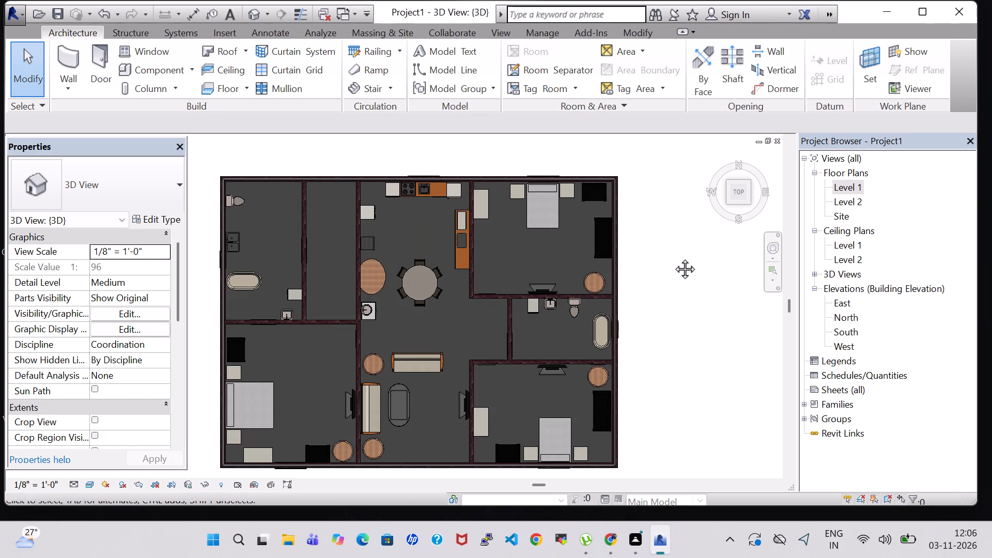
middle_drag(627, 306, 645, 294)
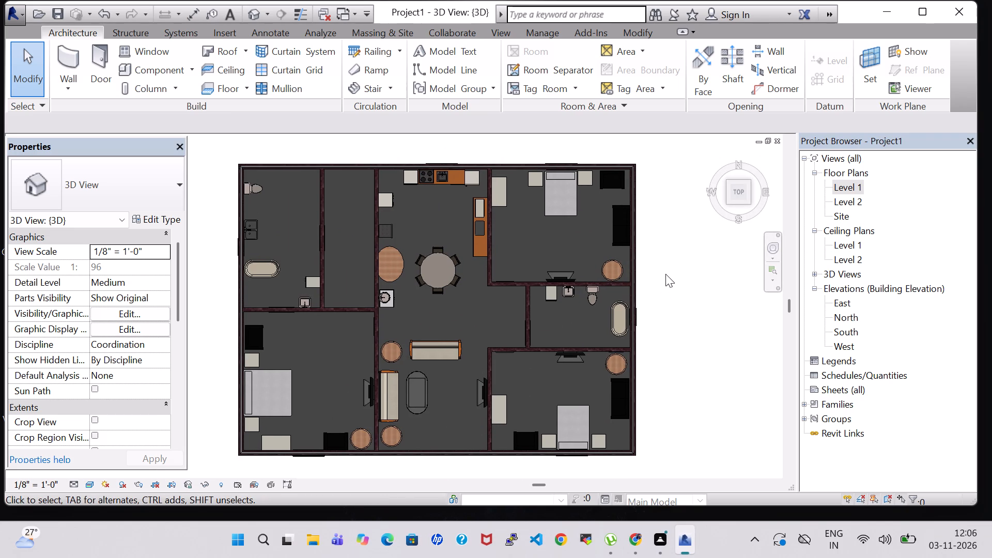
middle_click(694, 303)
middle_click(698, 300)
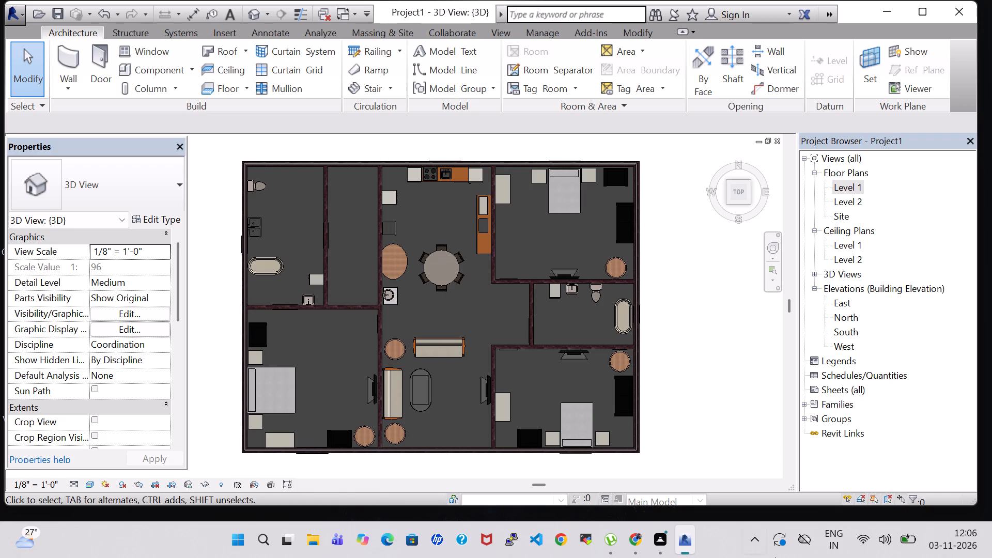
Save the project as Project136 in the Desktop's work folder.
click(17, 12)
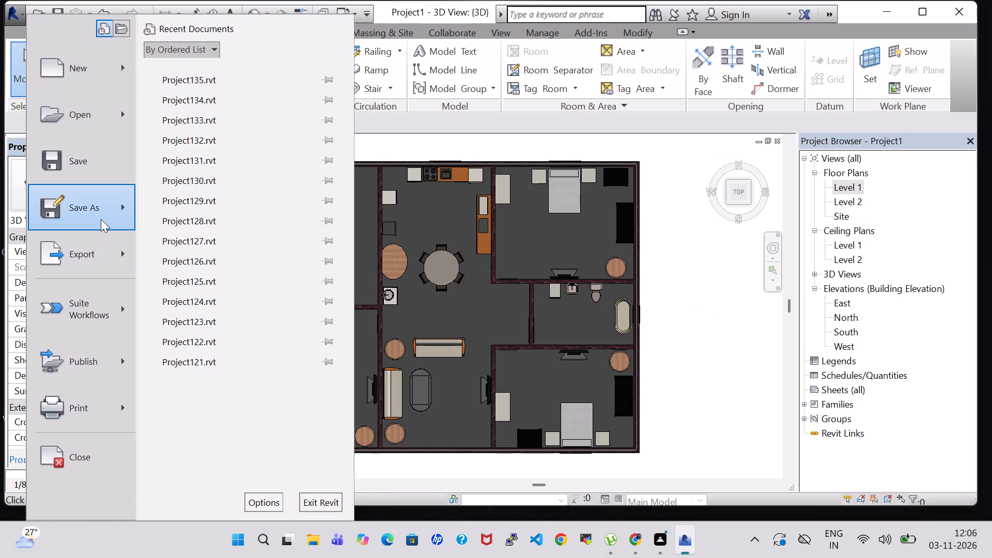
click(227, 99)
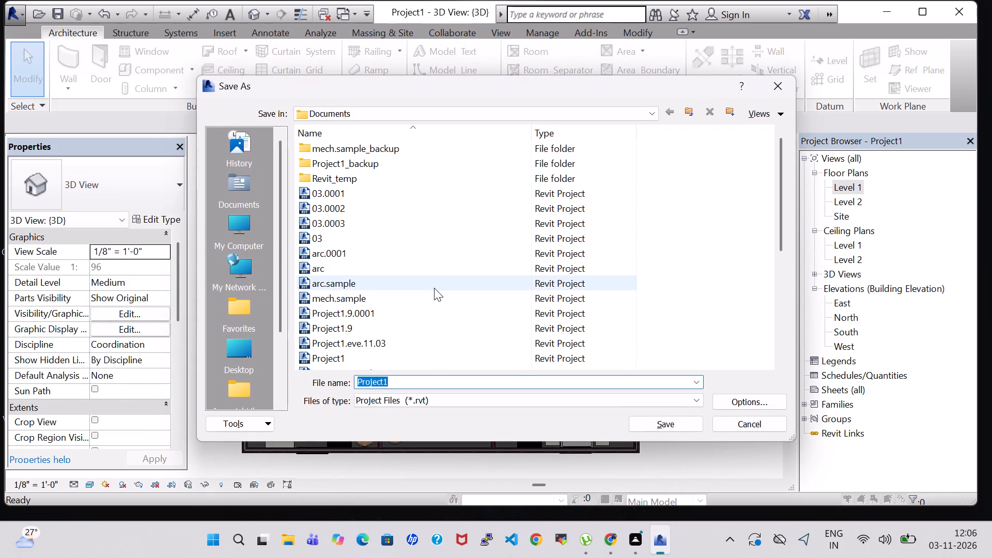
double_click(246, 347)
scroll(444, 264, down, 3)
double_click(334, 299)
scroll(428, 229, down, 5)
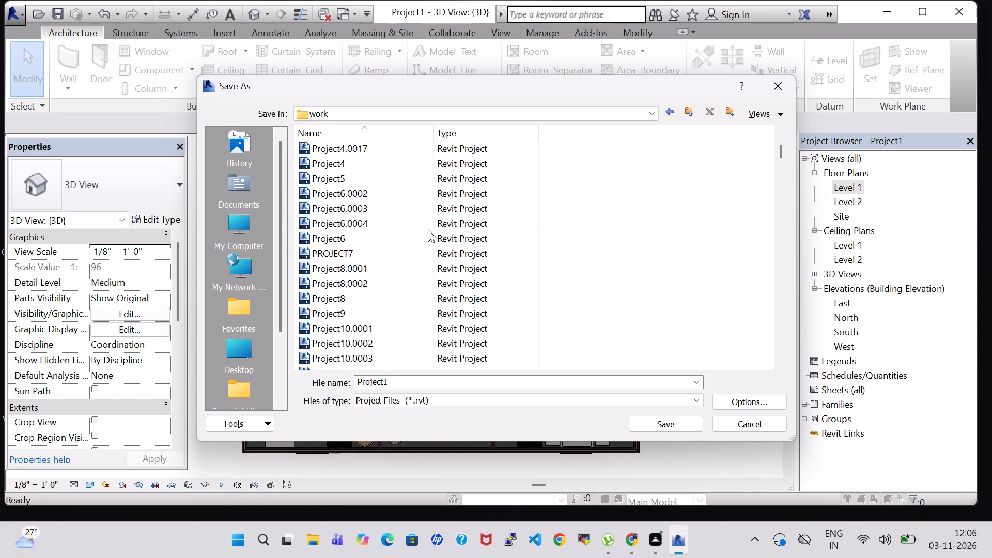
scroll(428, 229, down, 3)
drag(782, 156, 783, 181)
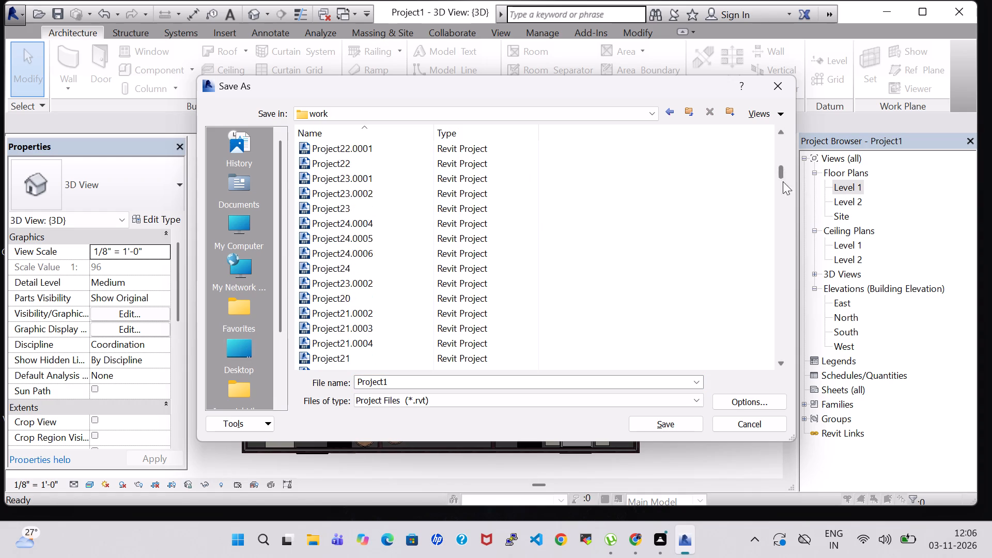
drag(783, 181, 819, 351)
triple_click(409, 384)
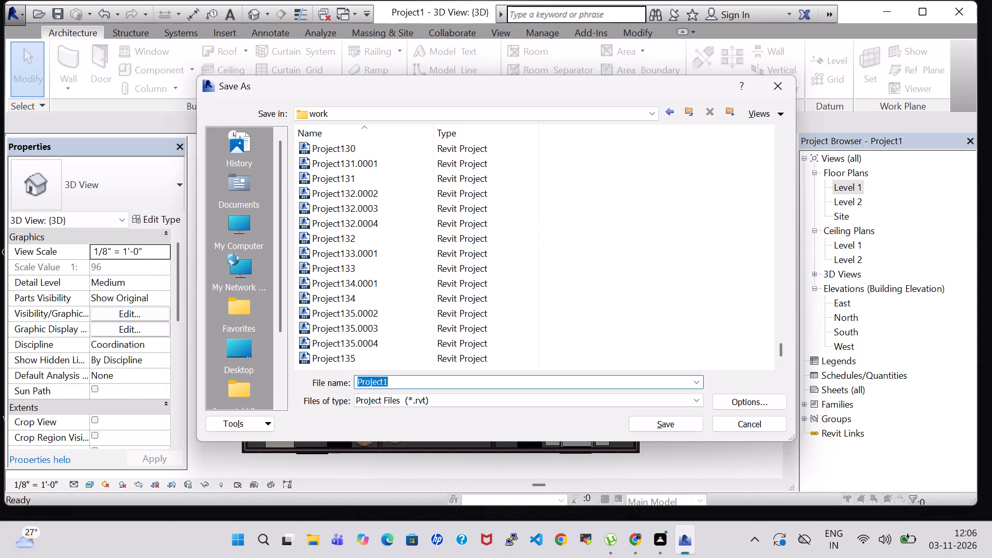
text(36)
click(688, 421)
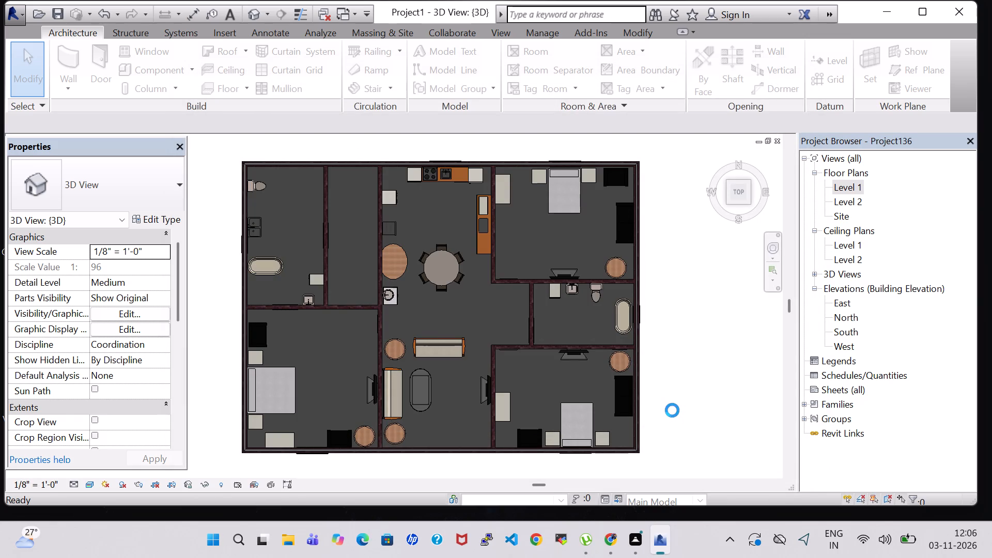
Export the model as IFC 2x3 file Project136 in the work folder with 1st Level space boundaries.
click(15, 13)
click(77, 257)
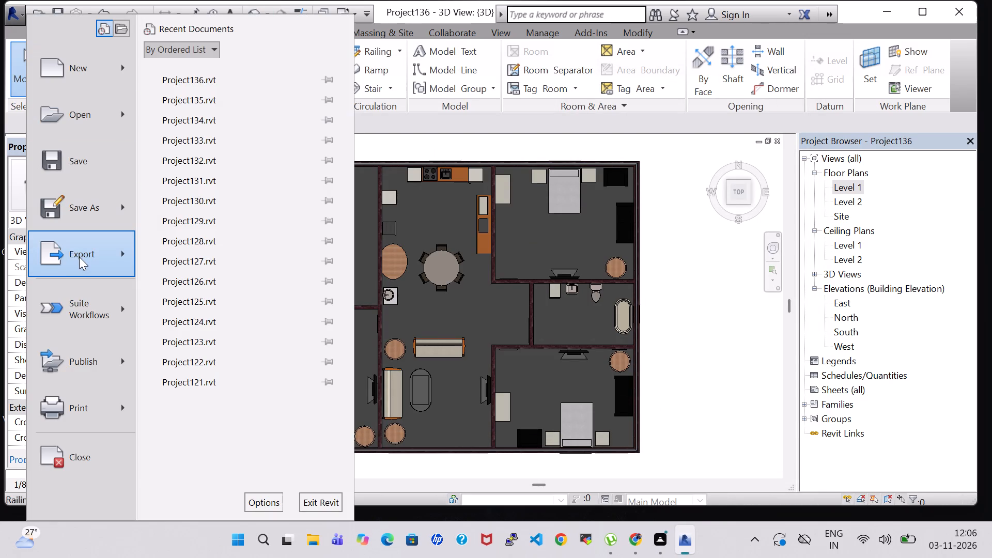
click(221, 398)
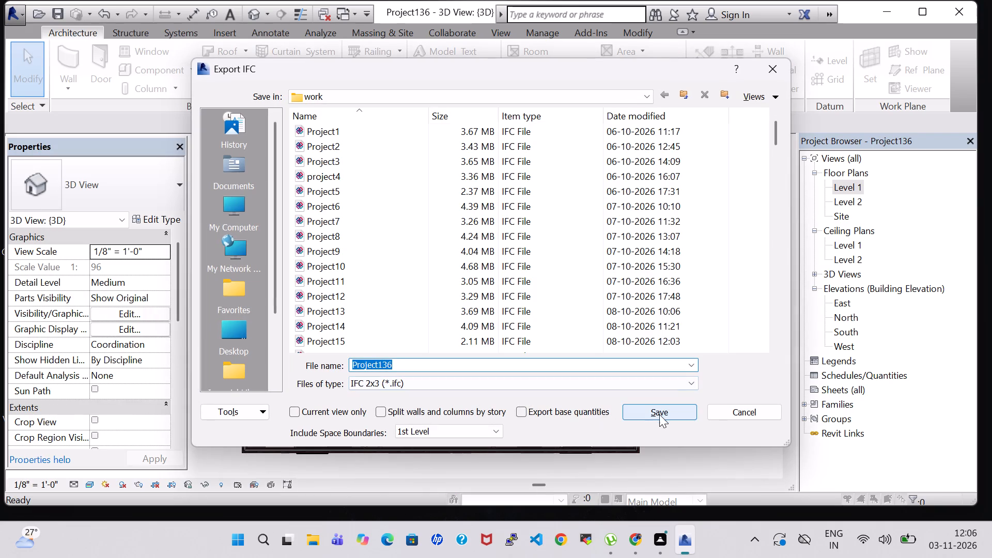
click(662, 413)
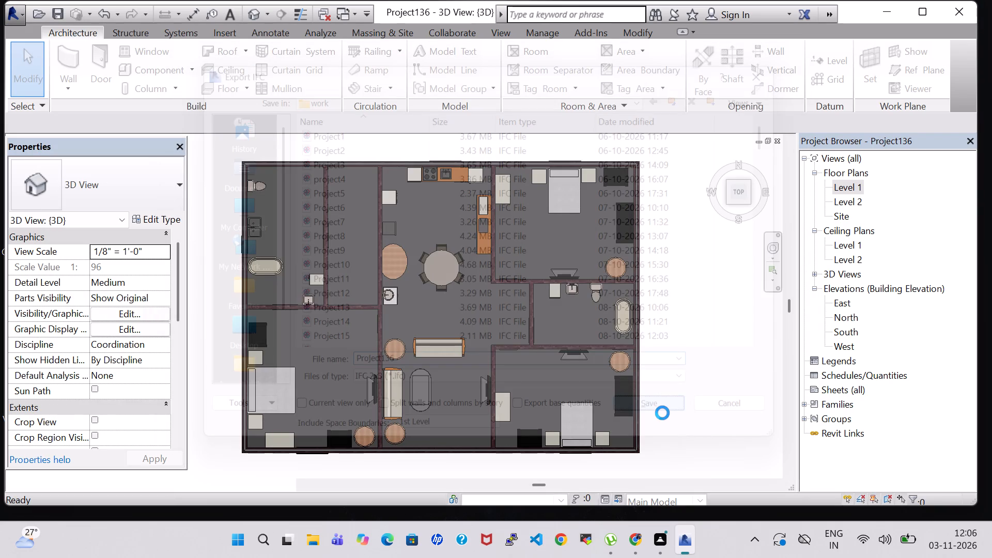